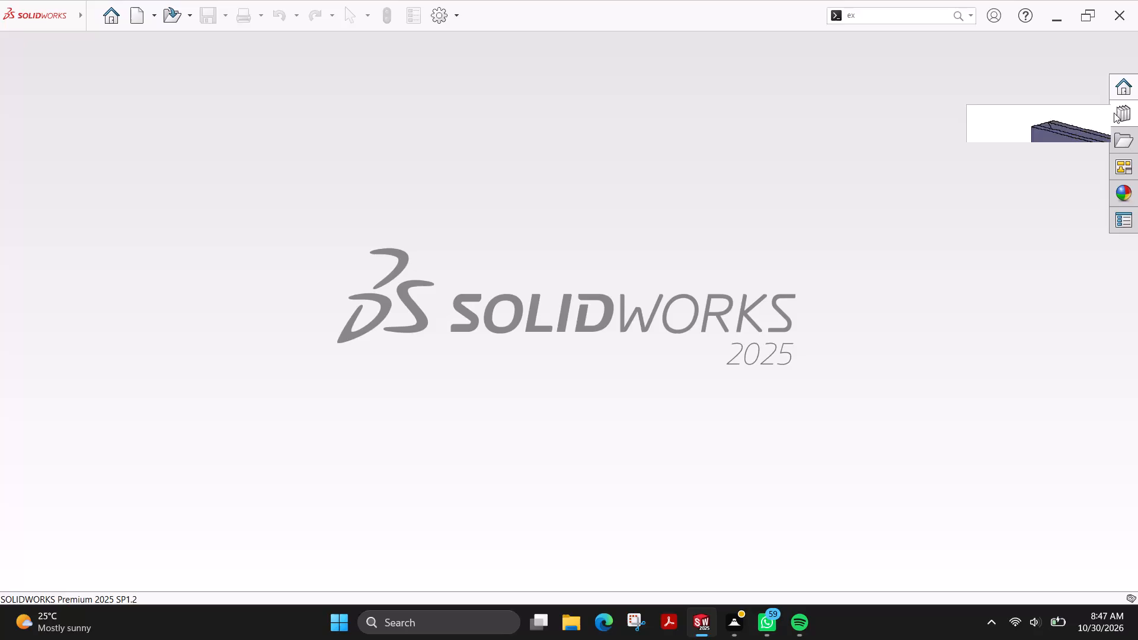
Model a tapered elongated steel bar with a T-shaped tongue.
Create a new part document.
left_click(25, 172)
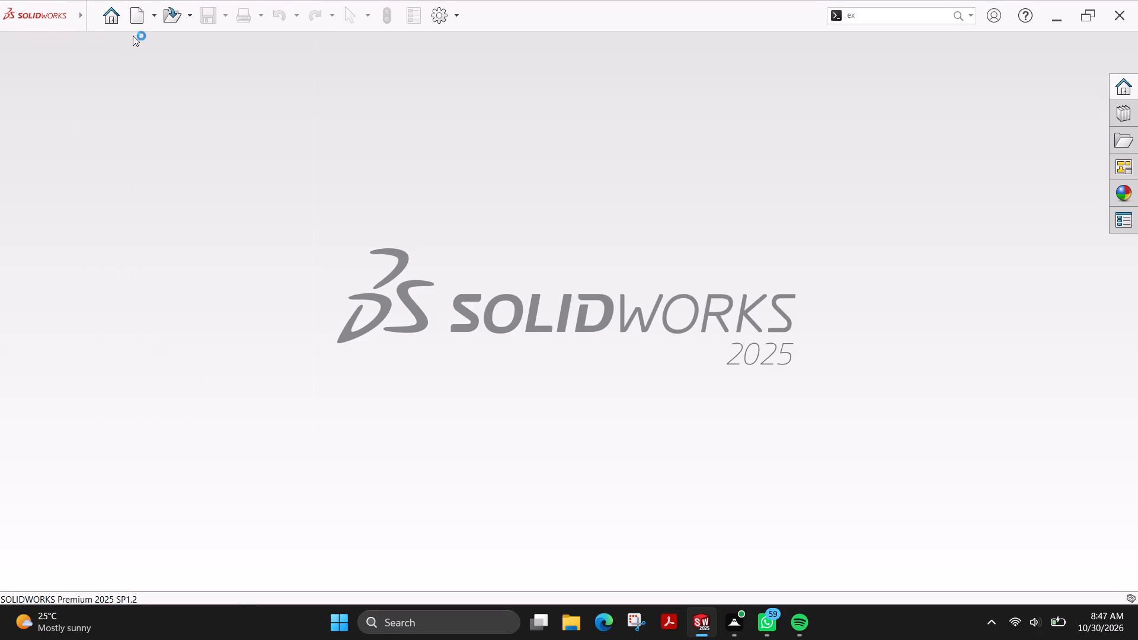
left_click(137, 16)
left_click(463, 460)
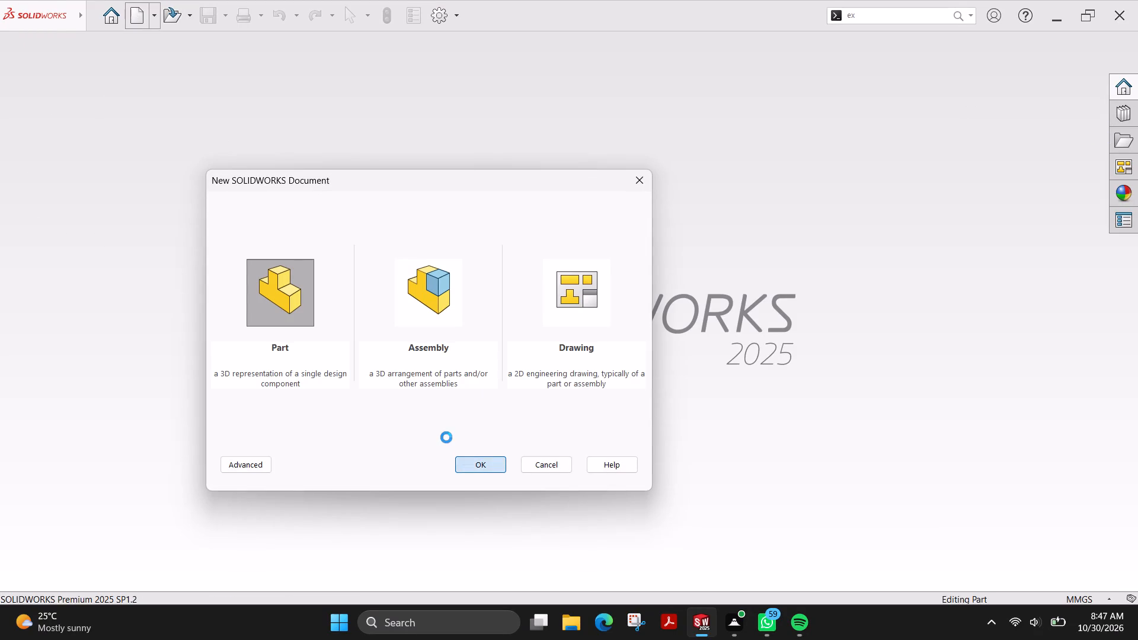
Start a new sketch on the Front Plane.
left_click(67, 113)
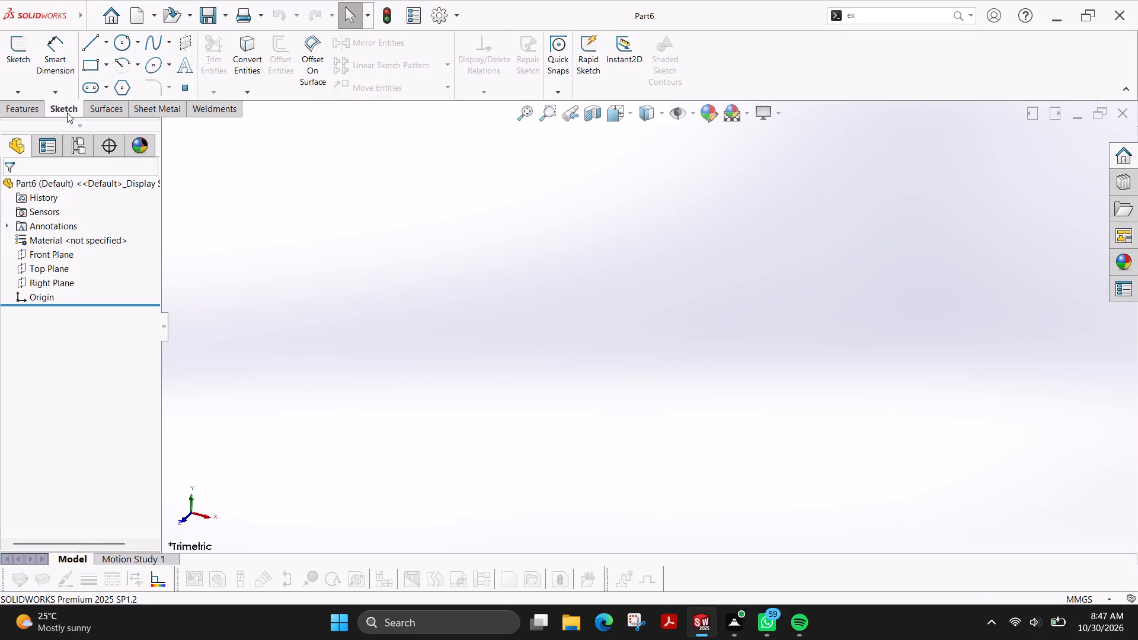
left_click(18, 54)
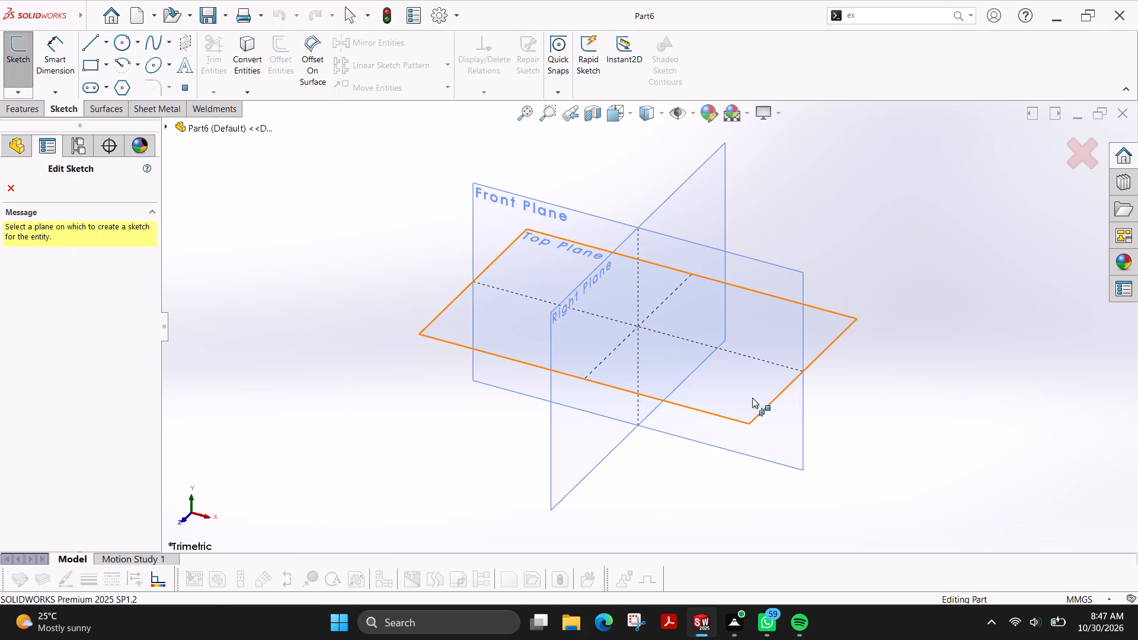
left_click(494, 222)
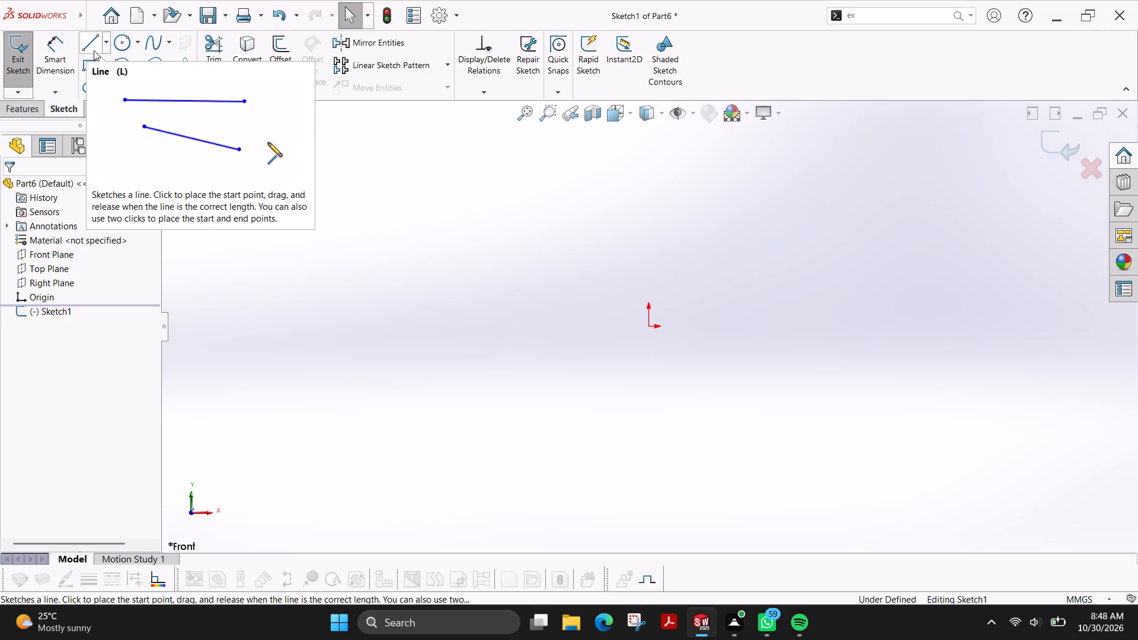
Sketch a wide corner rectangle with its left side passing through the origin and its top edge about 15 mm above the origin.
left_click(93, 63)
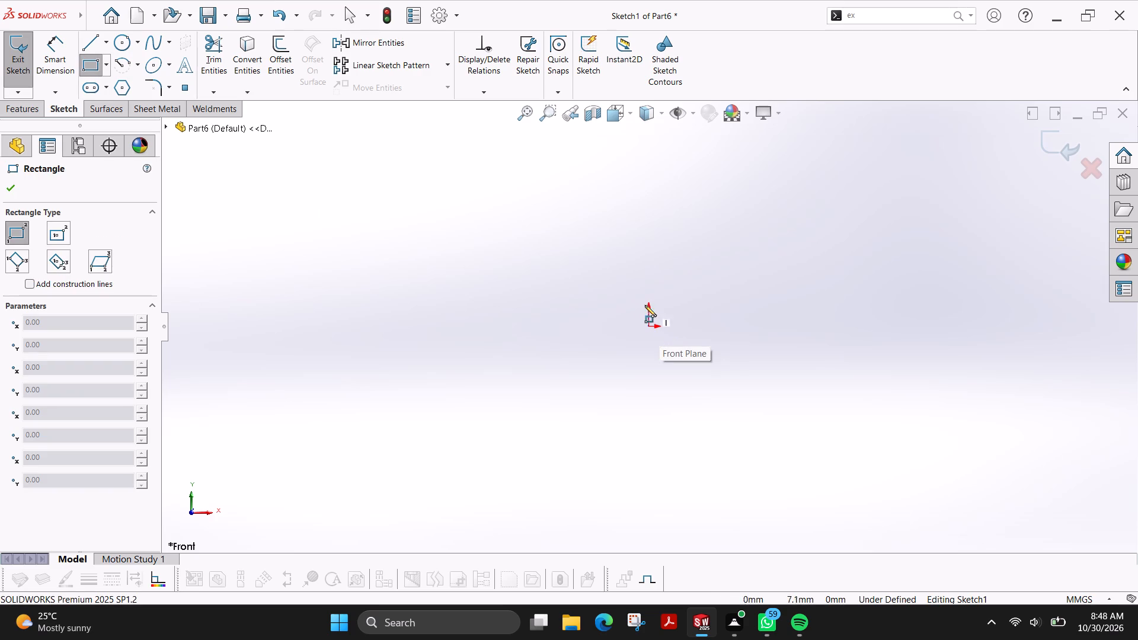
left_click(648, 285)
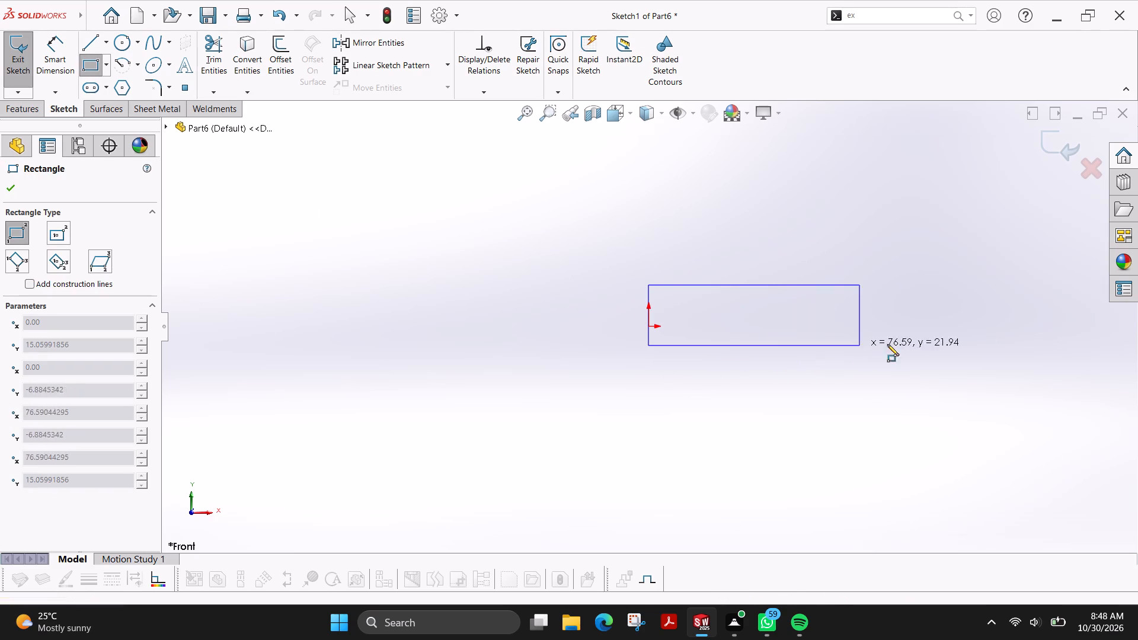
scroll(1024, 380, "up", 2)
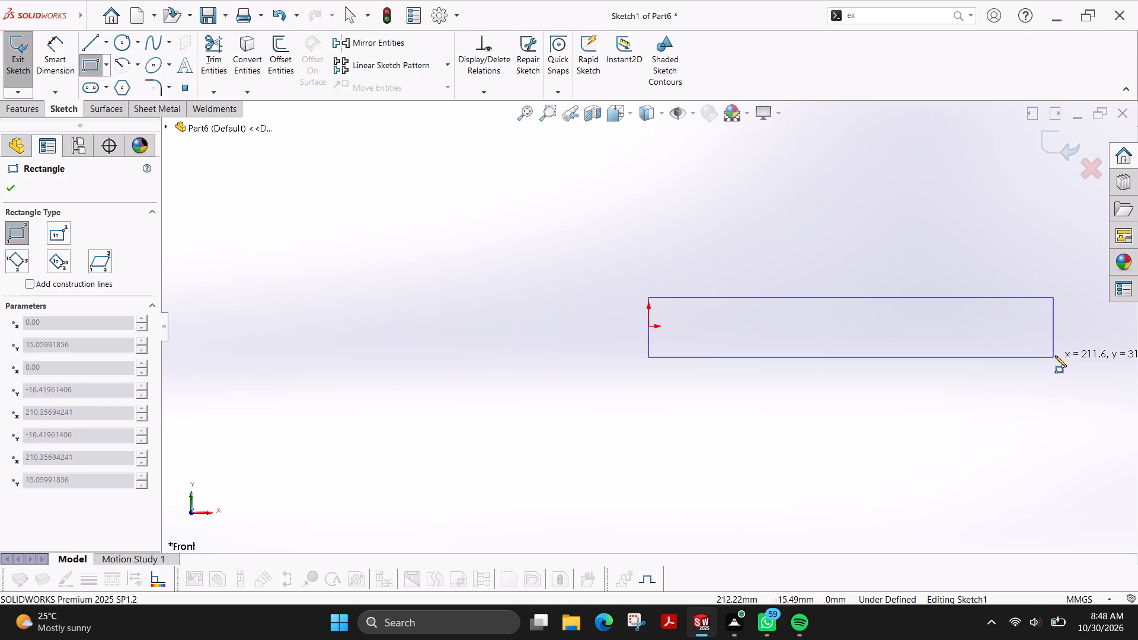
left_click(1071, 353)
scroll(941, 326, "down", 2)
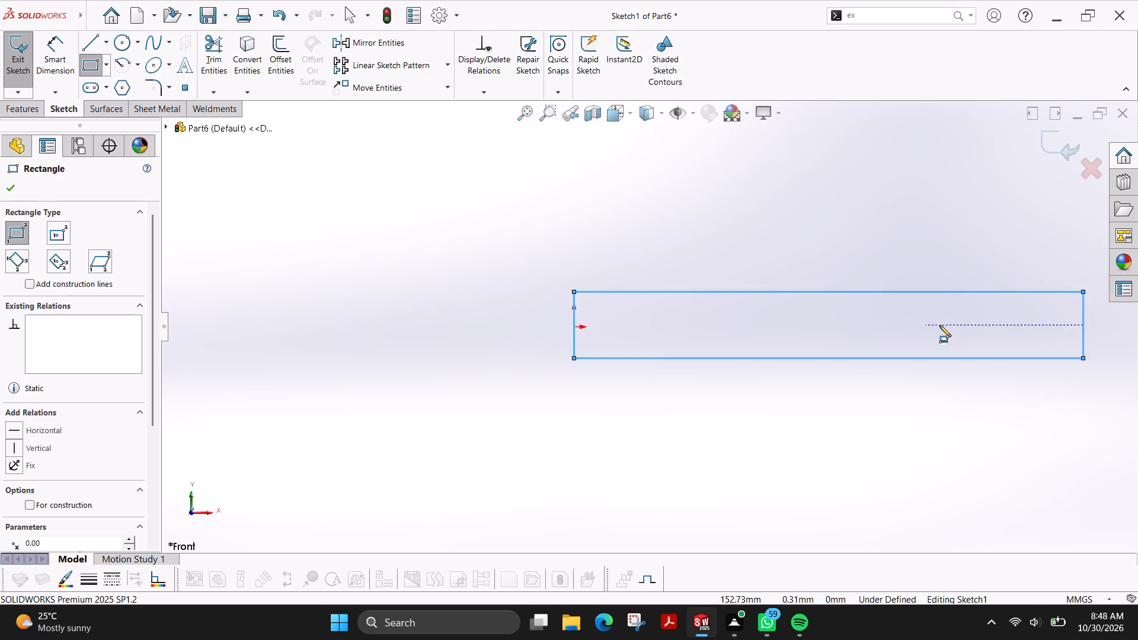
scroll(939, 325, "down", 1)
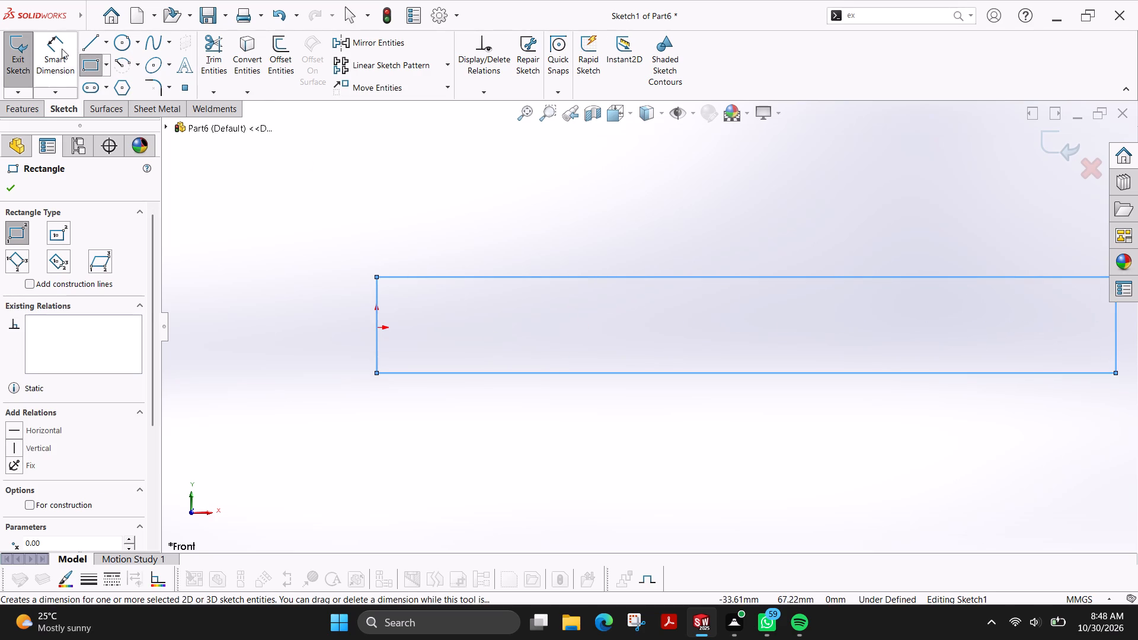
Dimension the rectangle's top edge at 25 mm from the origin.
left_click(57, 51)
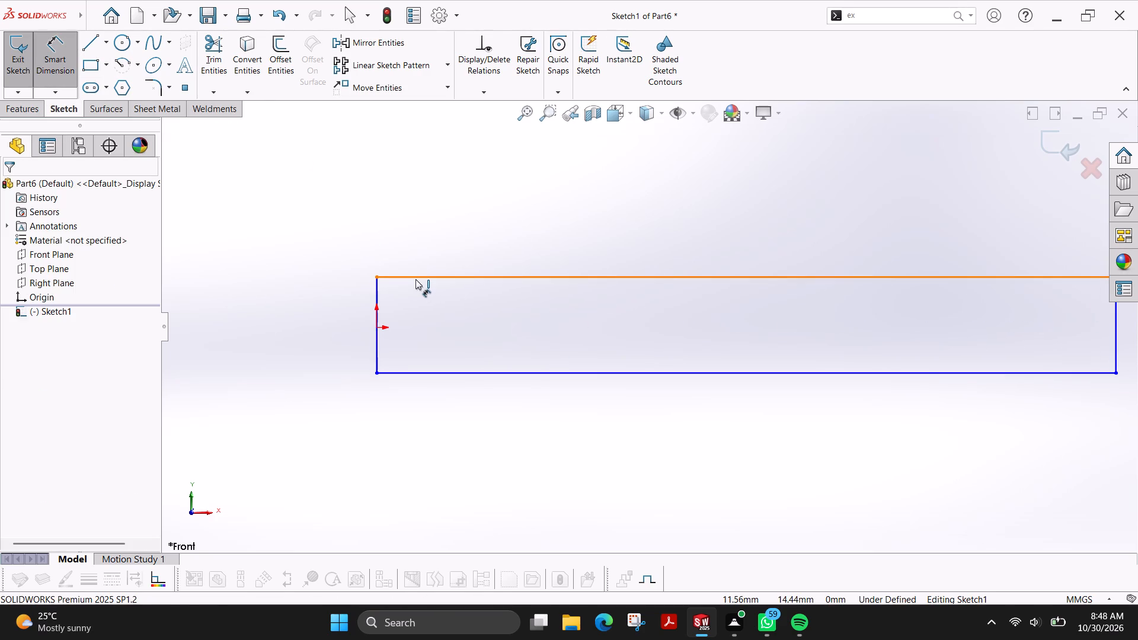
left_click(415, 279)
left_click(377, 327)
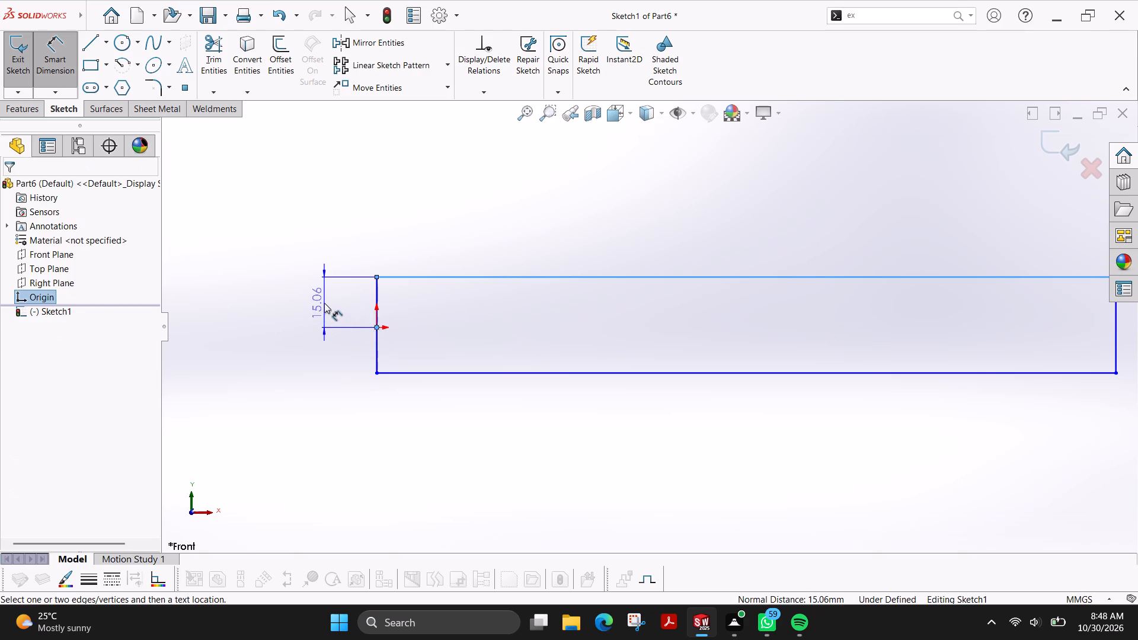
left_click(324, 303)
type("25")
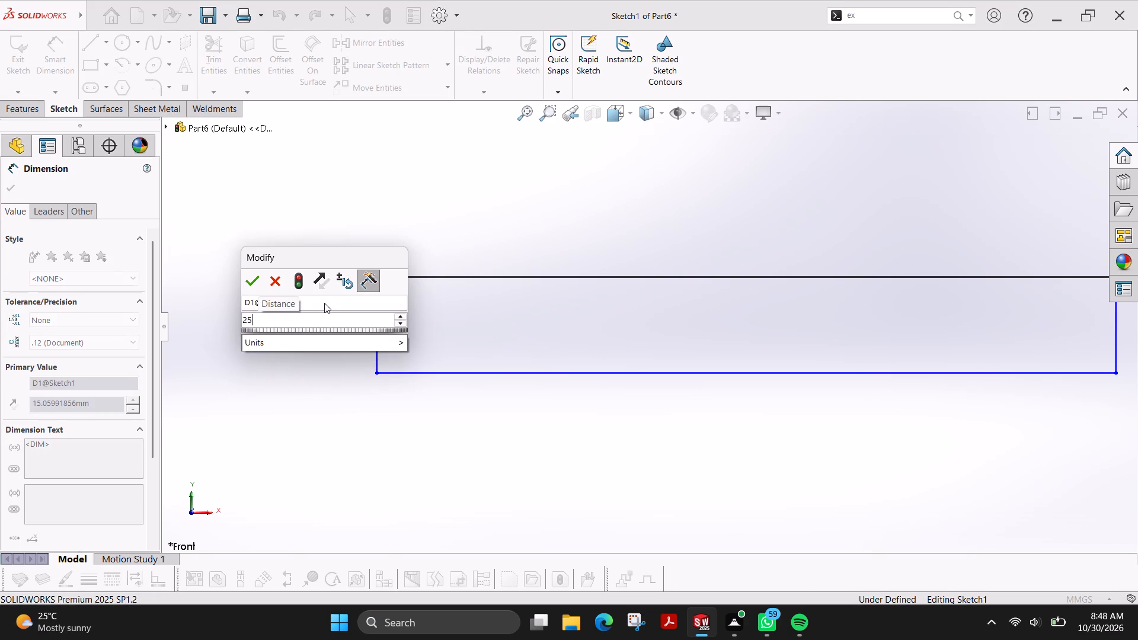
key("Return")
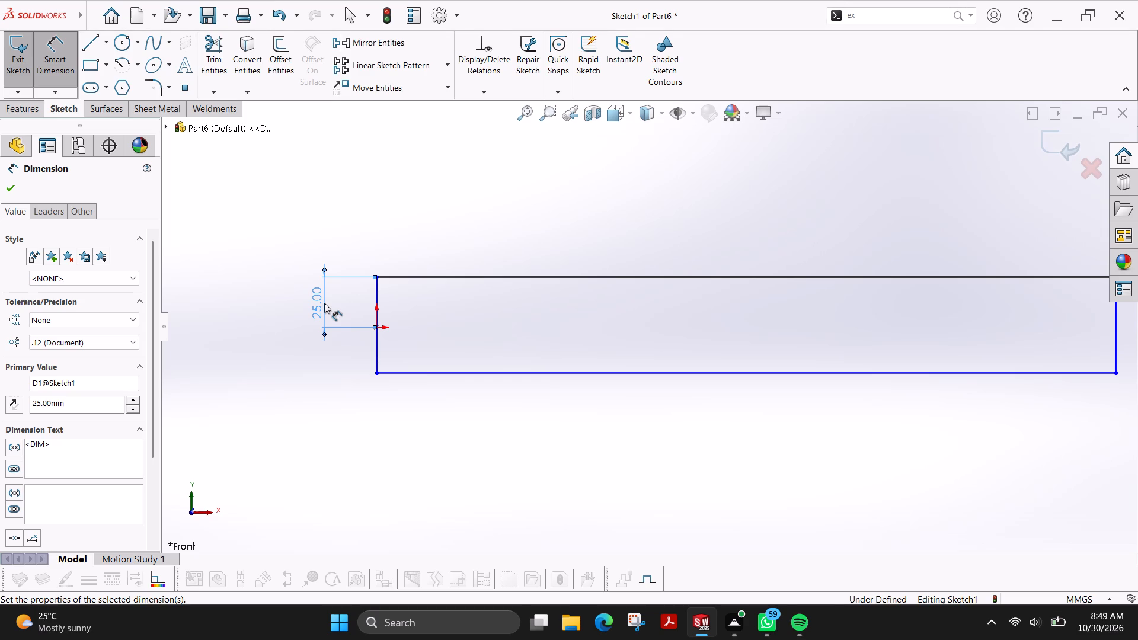
Dimension the length of the rectangle's bottom edge at 450 mm.
left_click(741, 375)
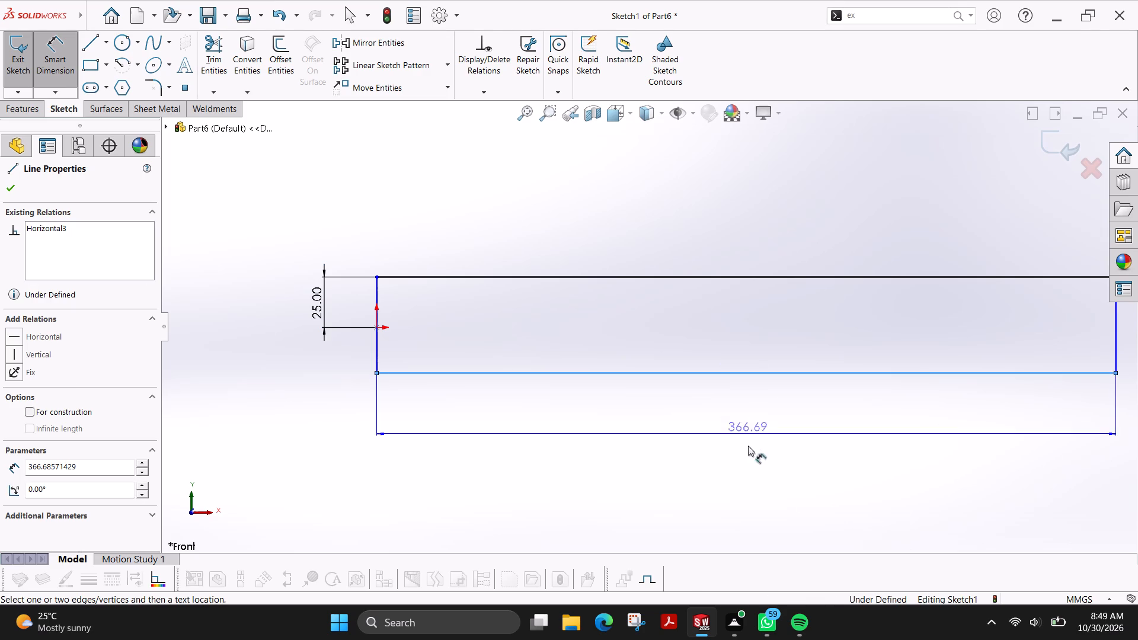
left_click(750, 468)
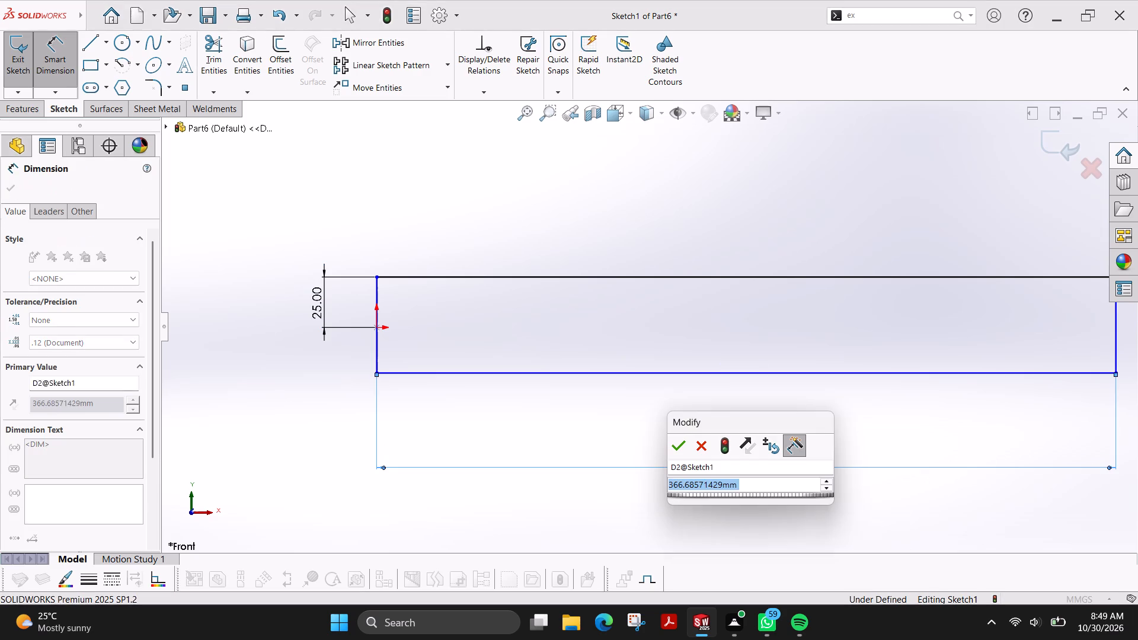
type("450")
key("Return")
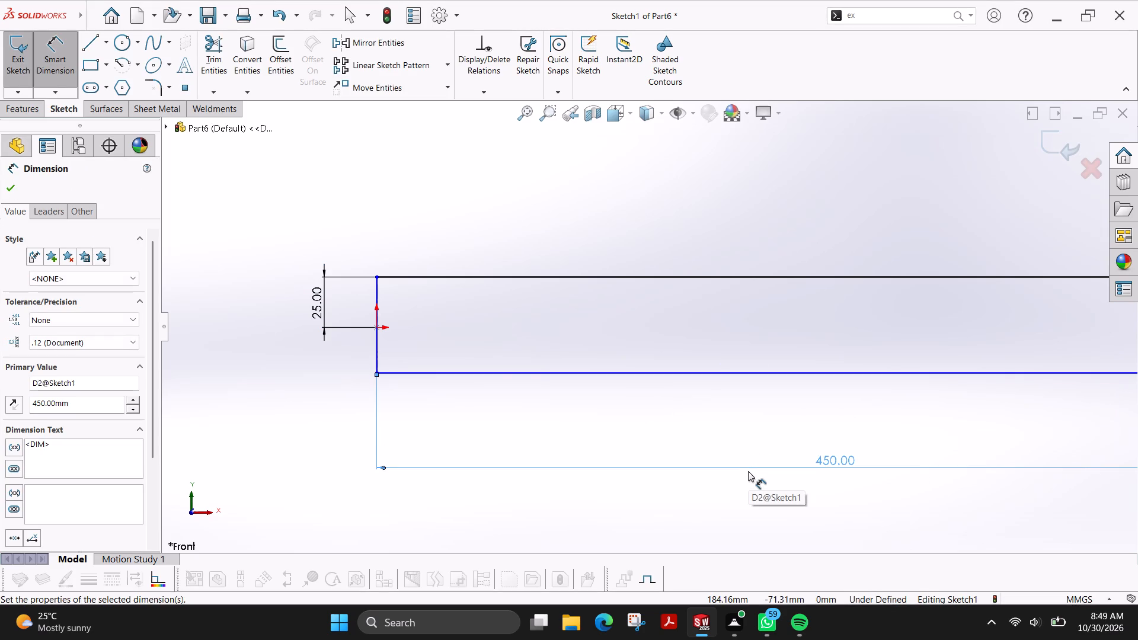
scroll(748, 471, "up", 1)
scroll(892, 327, "up", 1)
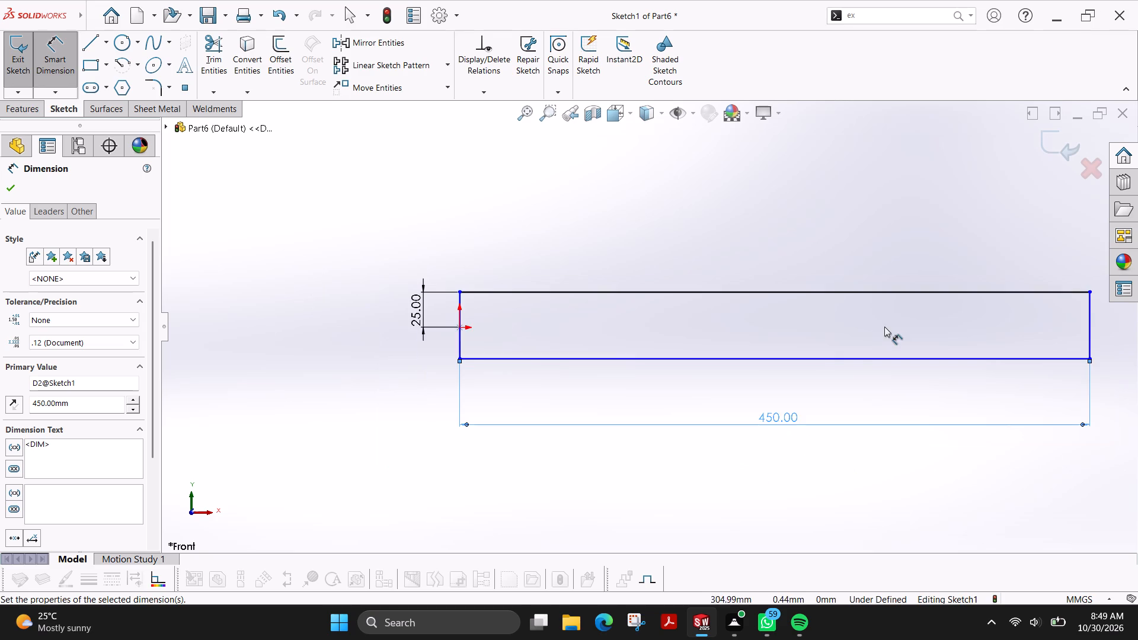
scroll(857, 336, "down", 1)
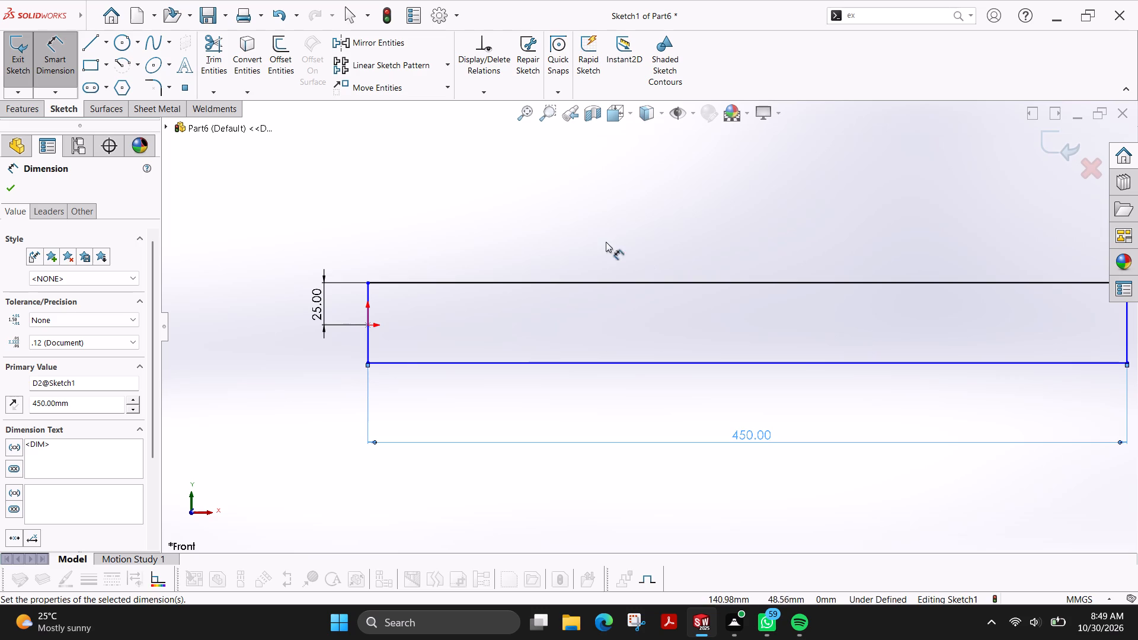
left_click(15, 185)
Delete the rectangle's top edge together with its associated dimension.
left_click(526, 283)
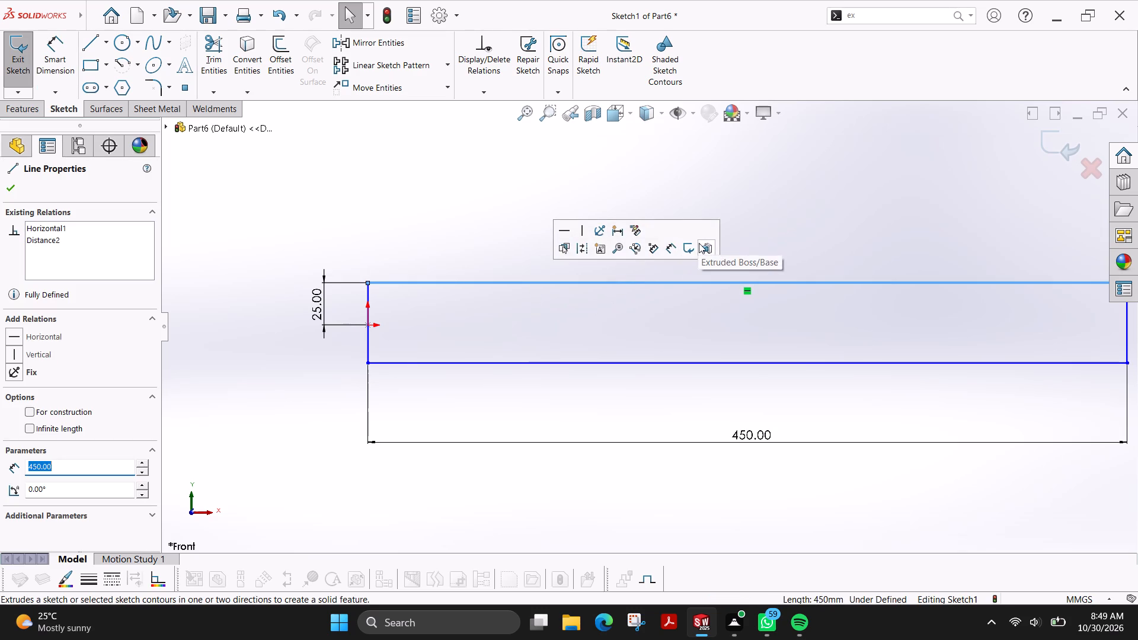
key("Delete")
left_click(502, 309)
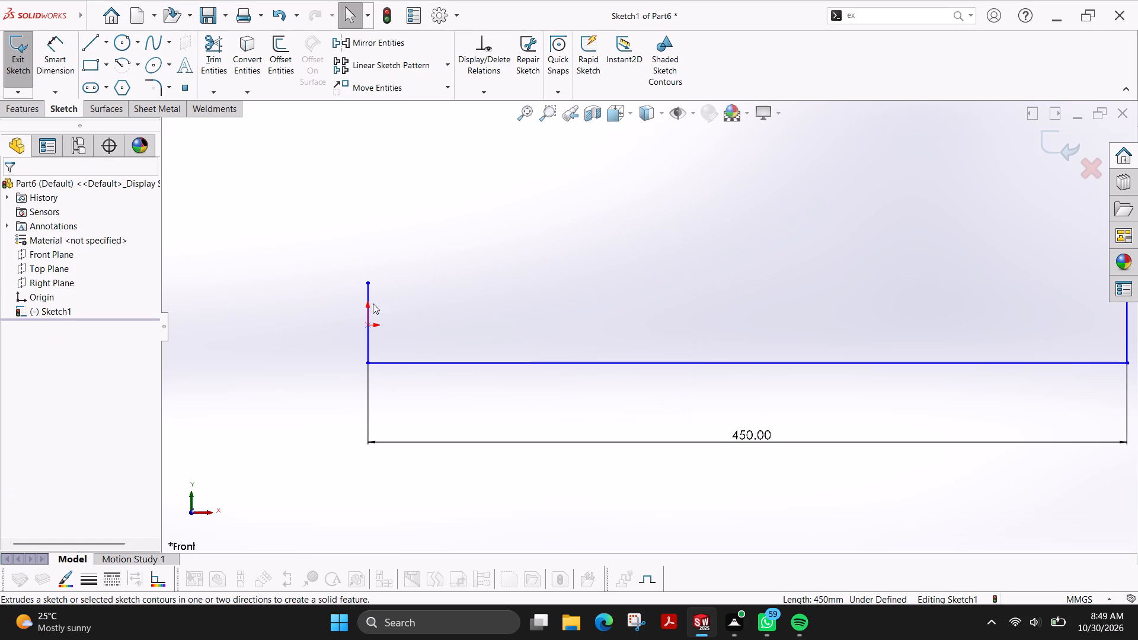
Draw a horizontal line about 450 mm long between the two vertical sides, about 11 mm above the bottom edge.
scroll(621, 290, "up", 2)
scroll(930, 263, "down", 2)
scroll(923, 261, "up", 1)
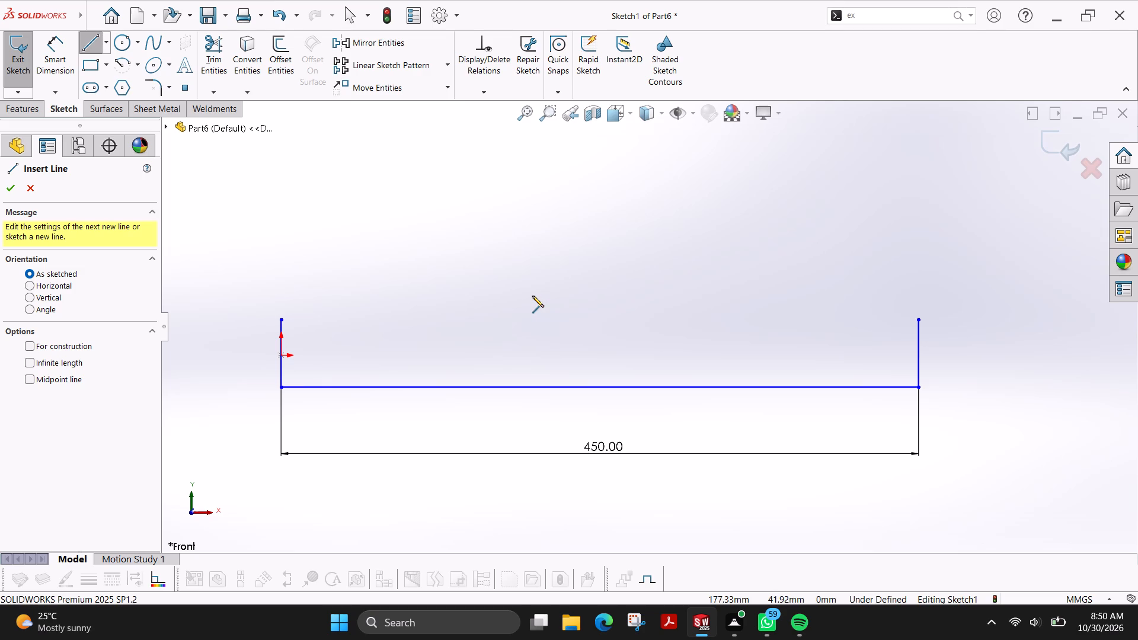
left_click(281, 372)
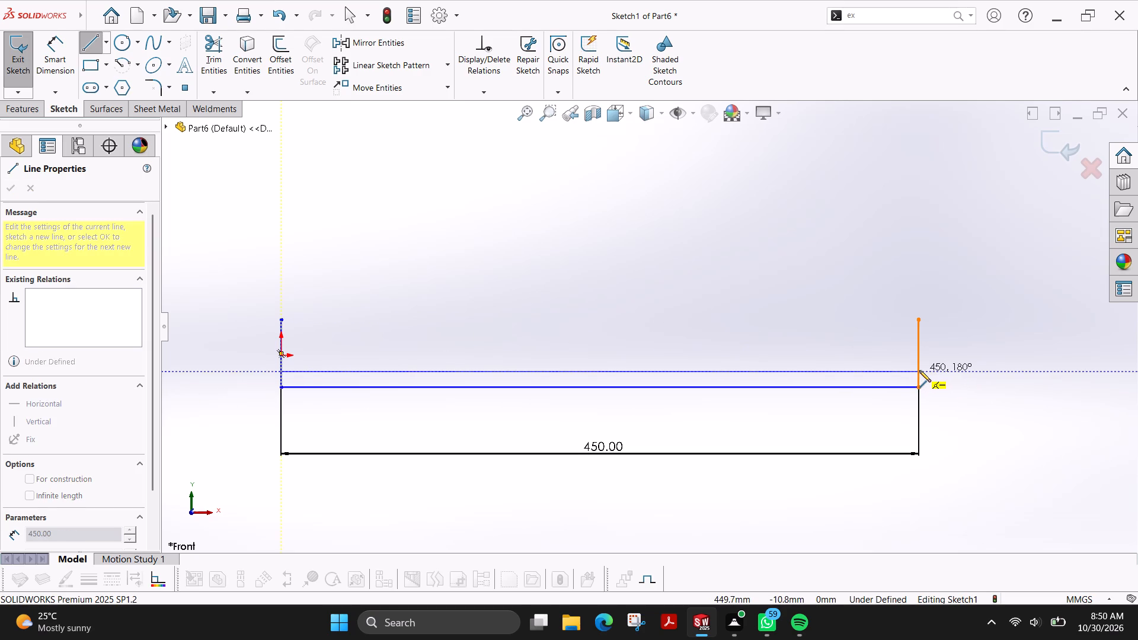
left_click(918, 370)
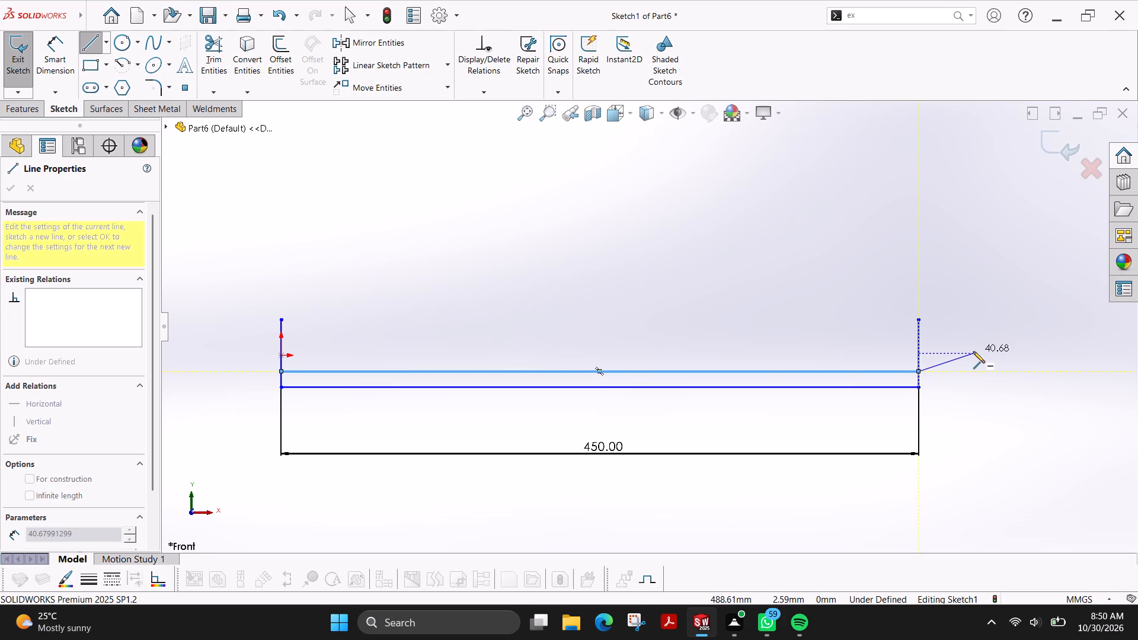
key("Escape")
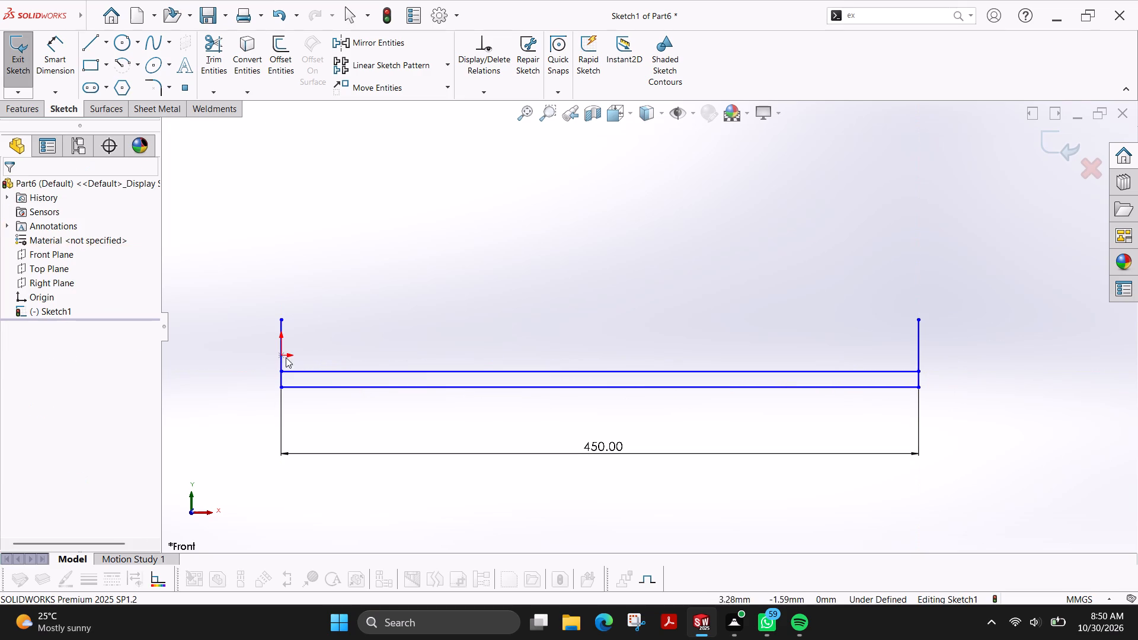
Draw a nearly horizontal line about 450 mm long from the origin to the opposite vertical side.
key("l")
left_click(278, 356)
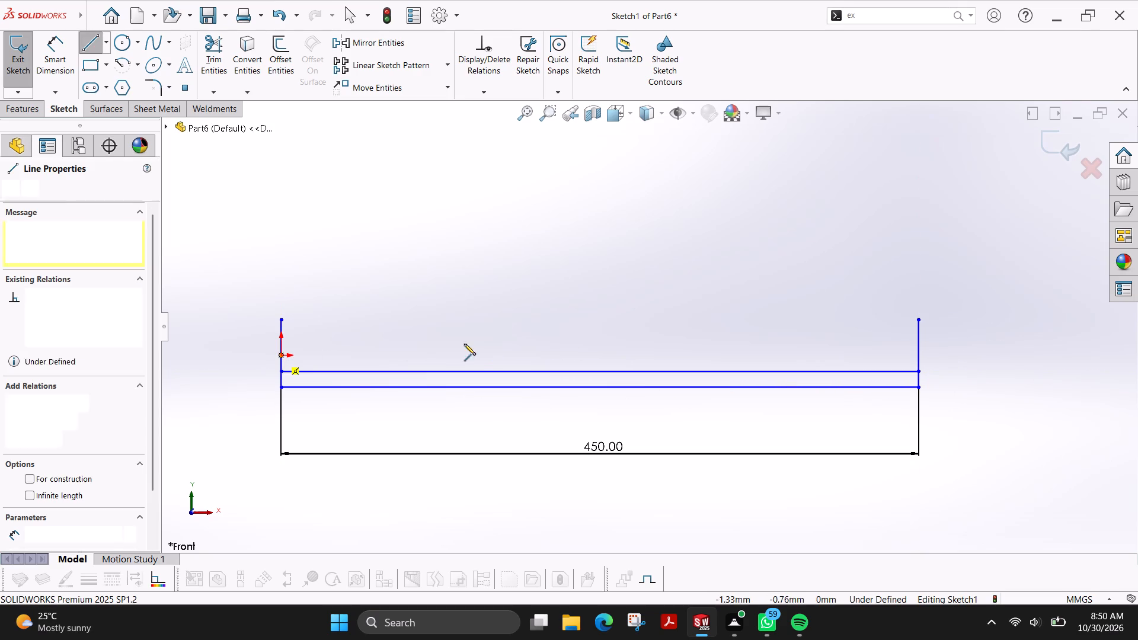
left_click(919, 353)
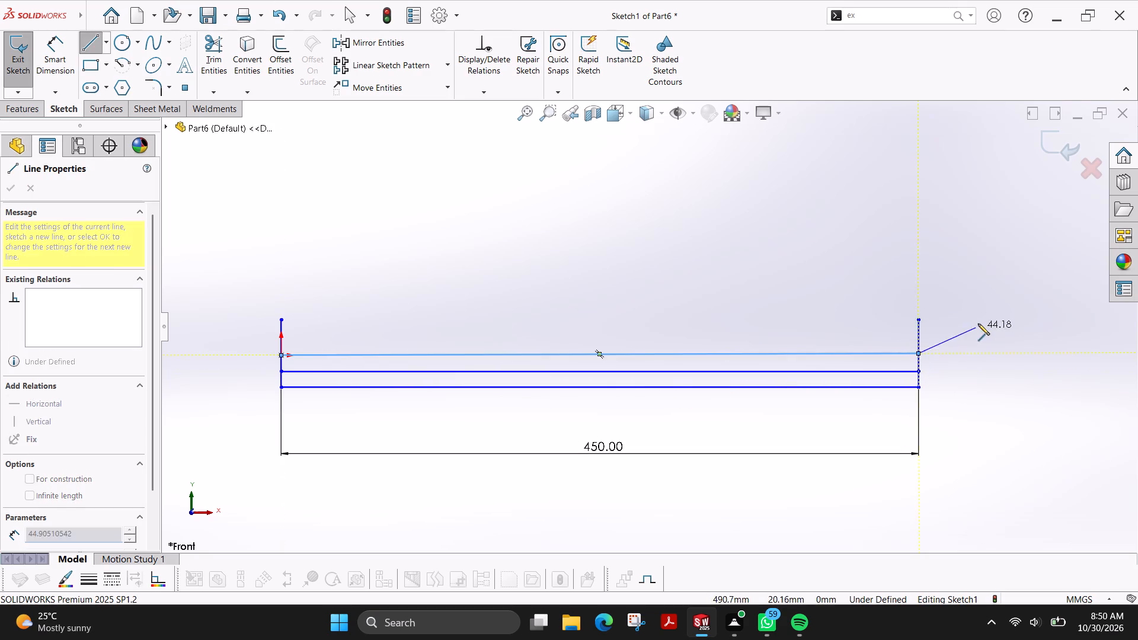
key("Escape")
Dimension the spacing between the bottom edge and the horizontal line directly above it at 10 mm.
left_click(39, 67)
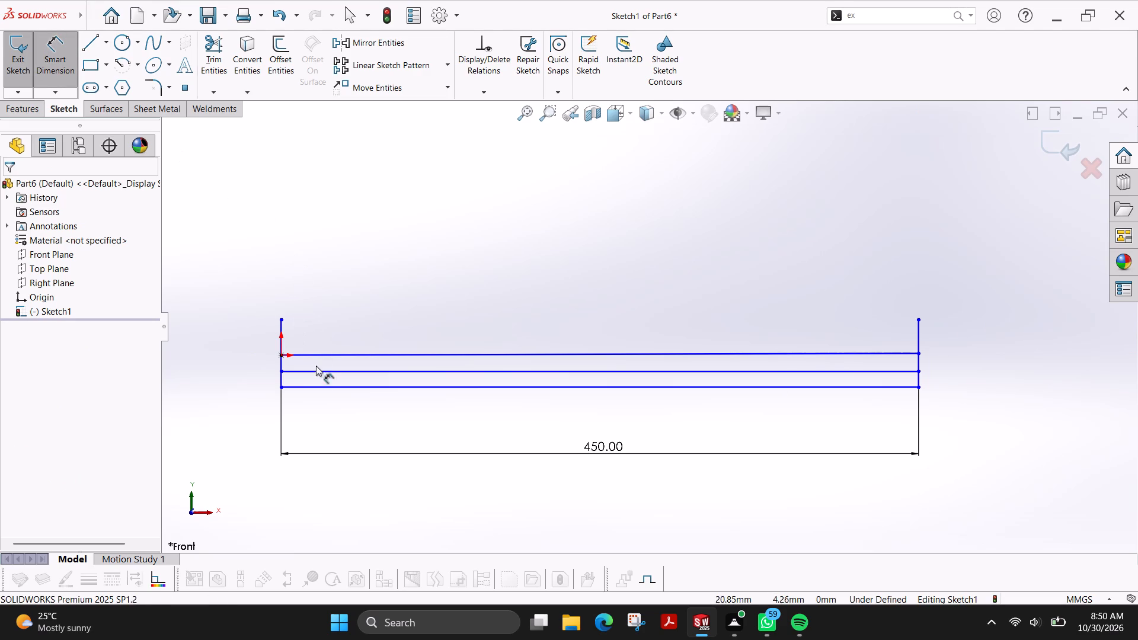
left_click(340, 389)
left_click(361, 372)
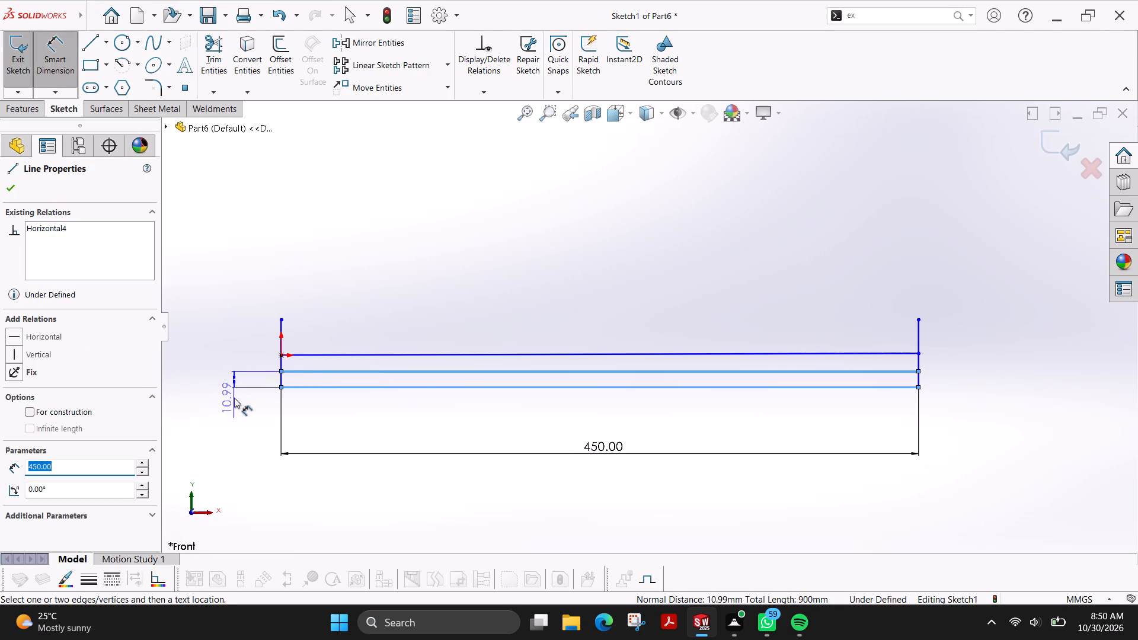
left_click(234, 398)
type("10")
key("Return")
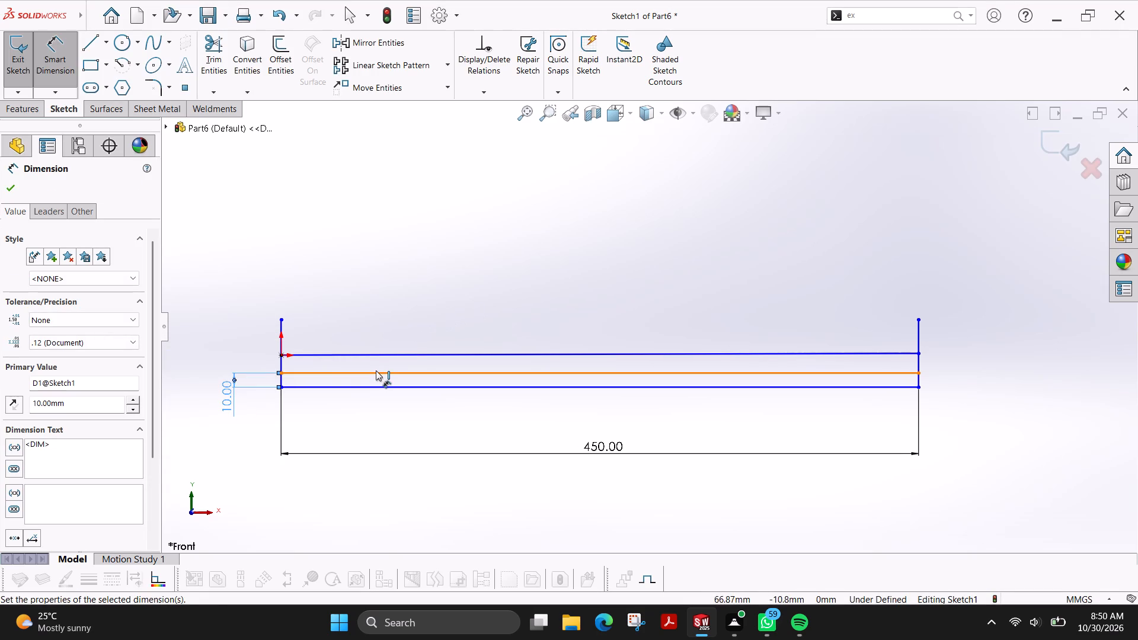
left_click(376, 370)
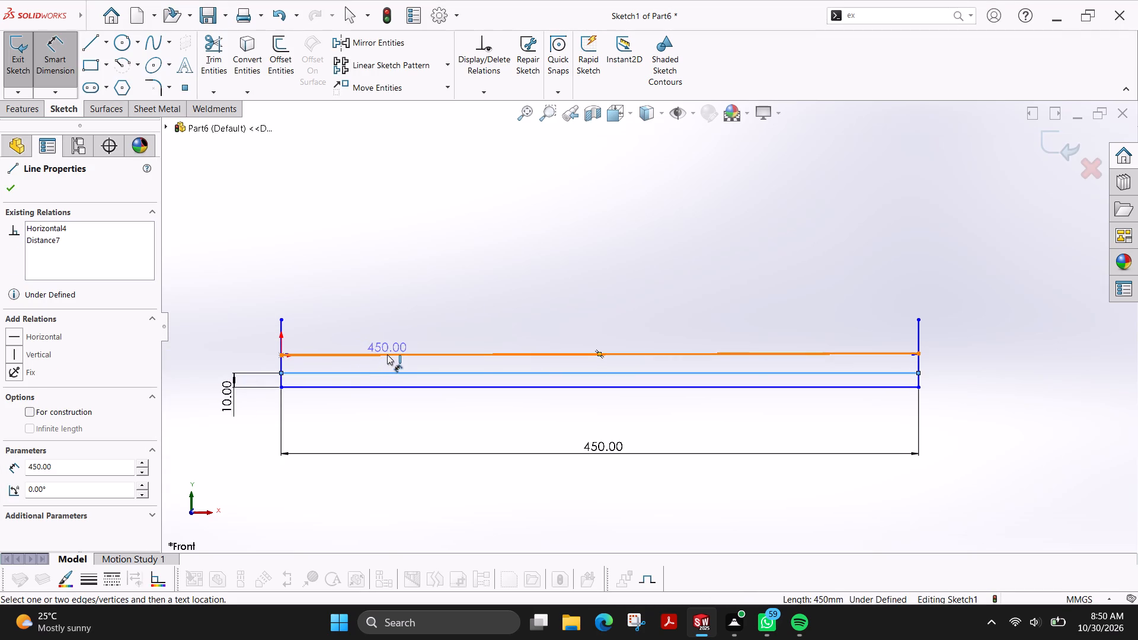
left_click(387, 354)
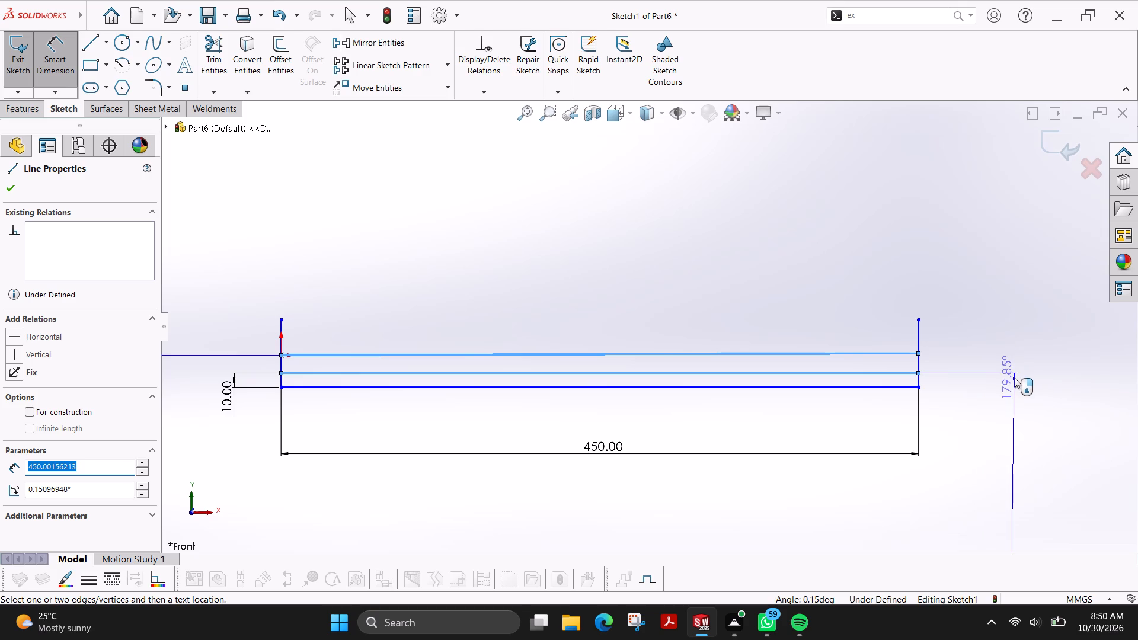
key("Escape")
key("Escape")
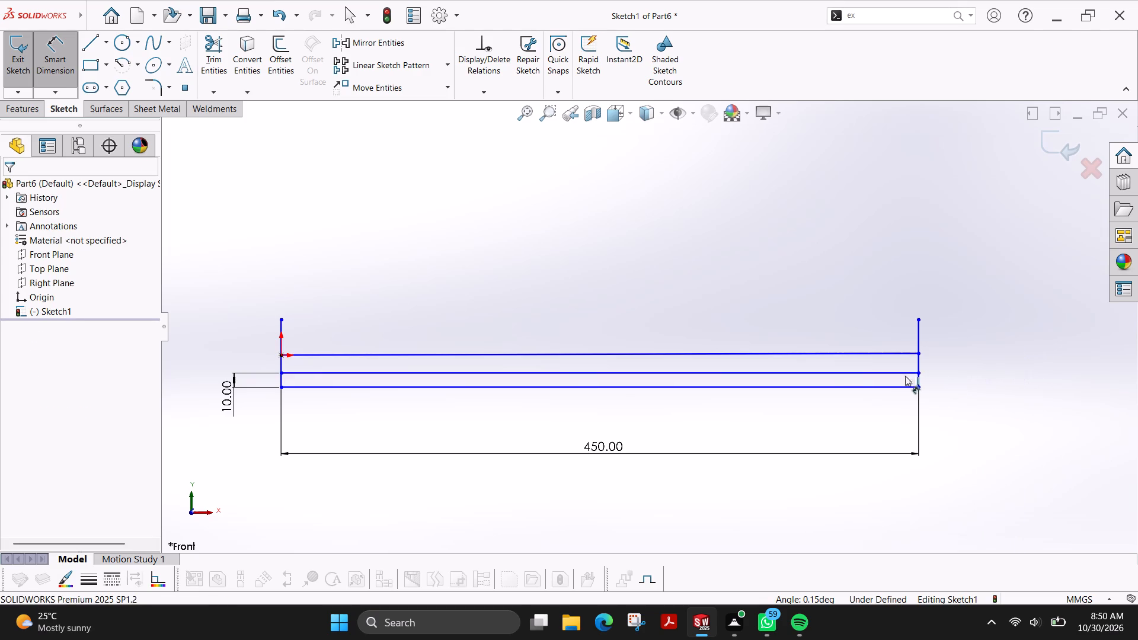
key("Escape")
Delete the middle horizontal line together with its associated 10 mm dimension.
left_click(821, 372)
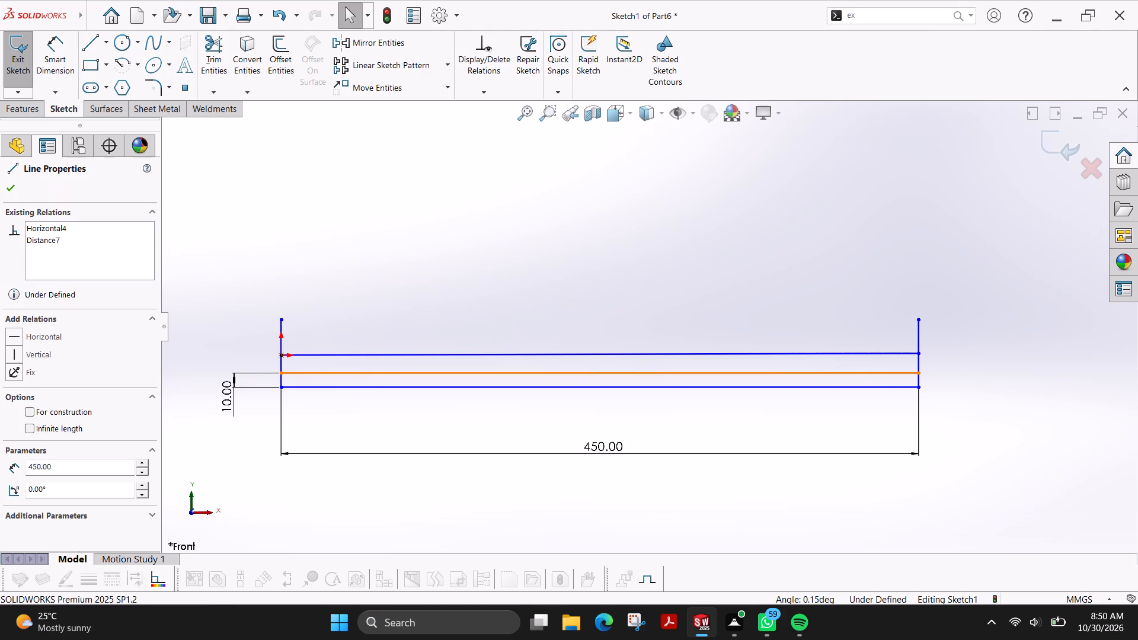
key("Delete")
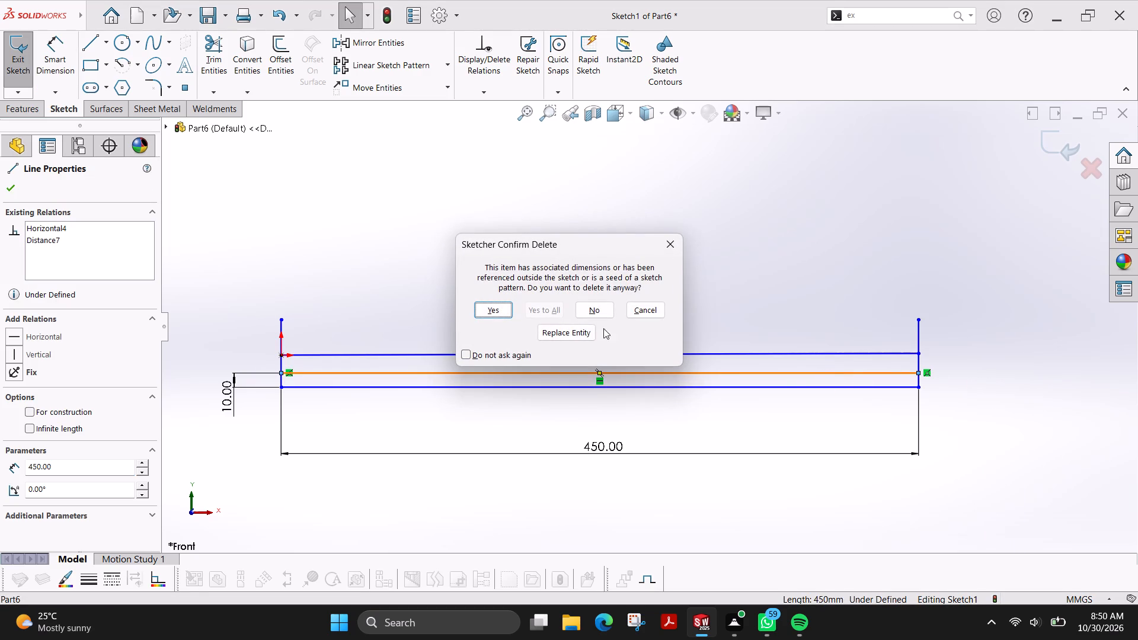
left_click(503, 307)
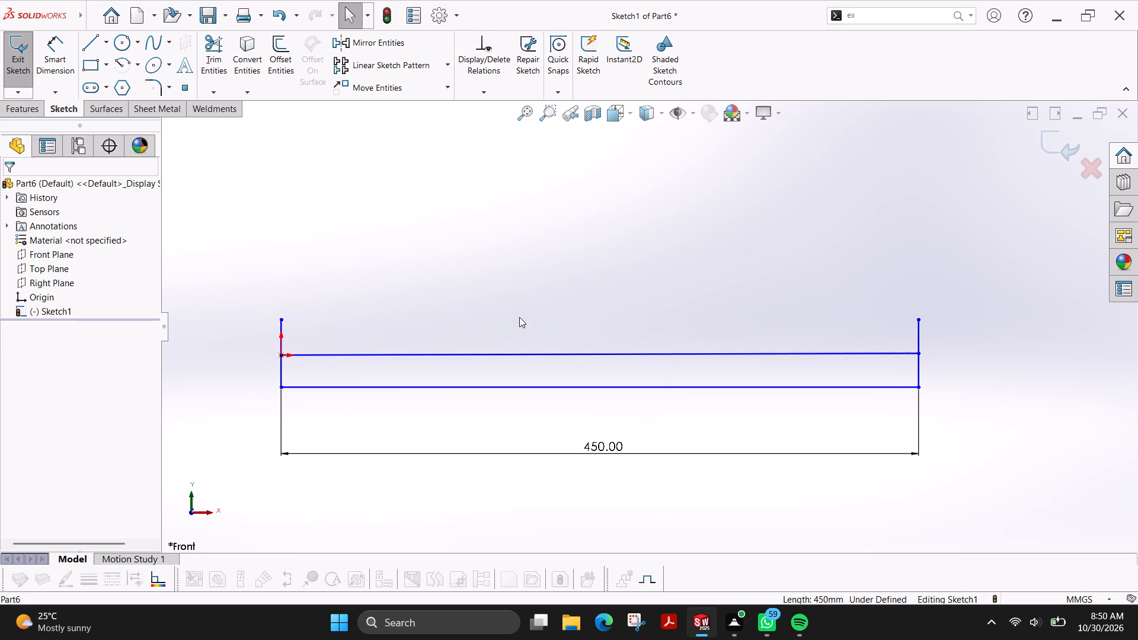
Draw a horizontal line about 450 mm long between the two vertical sides, about 11 mm below the origin.
left_click(83, 46)
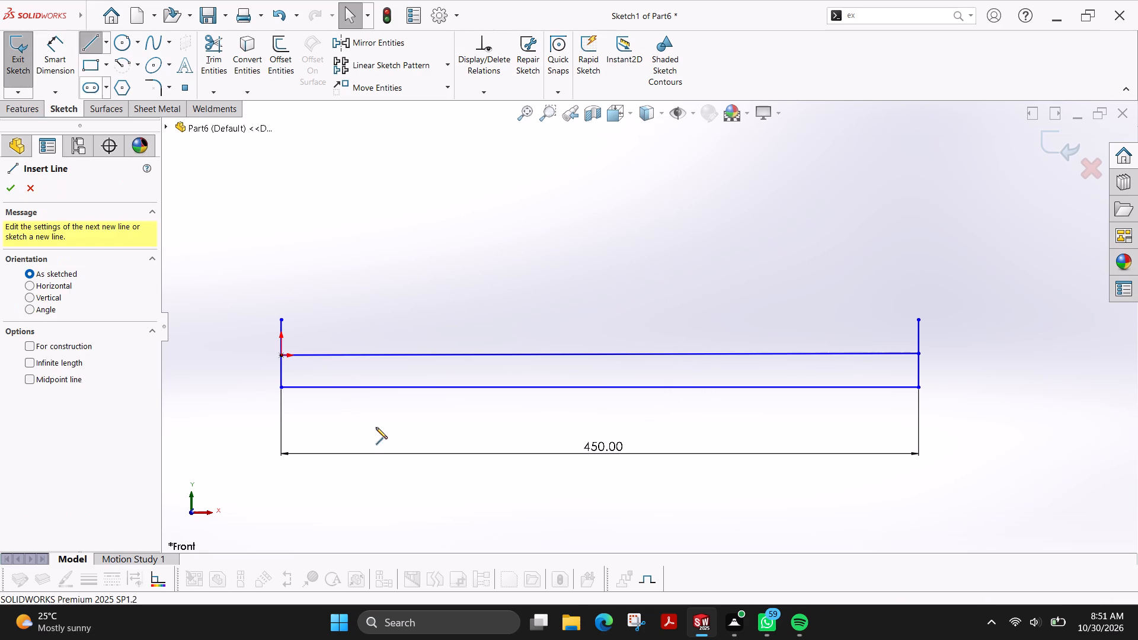
left_click(280, 371)
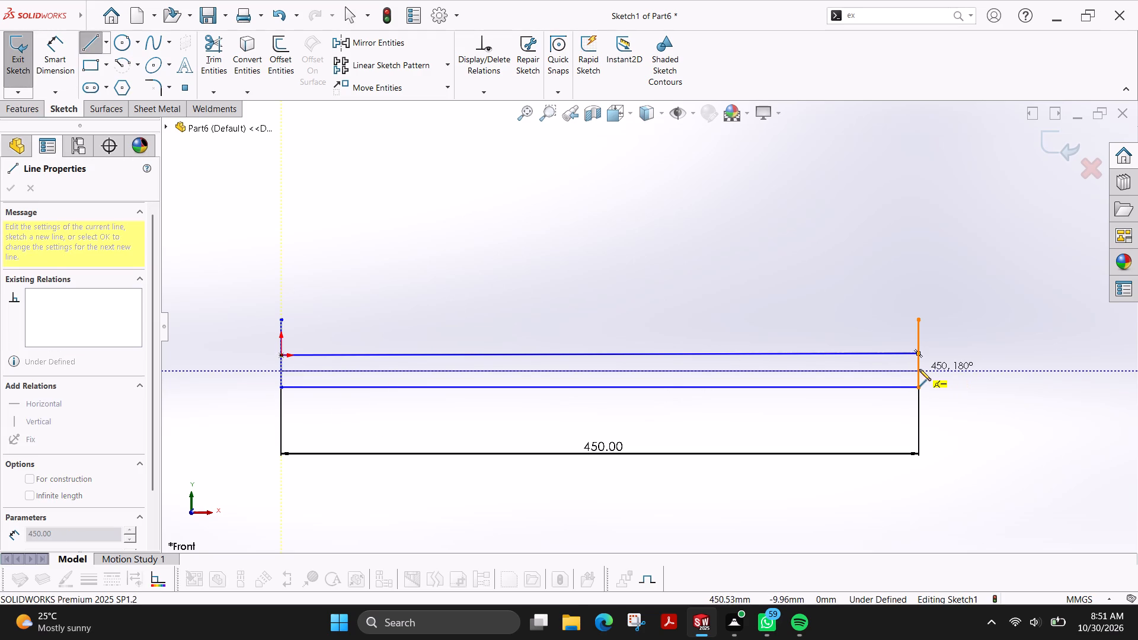
left_click(919, 369)
key("Escape")
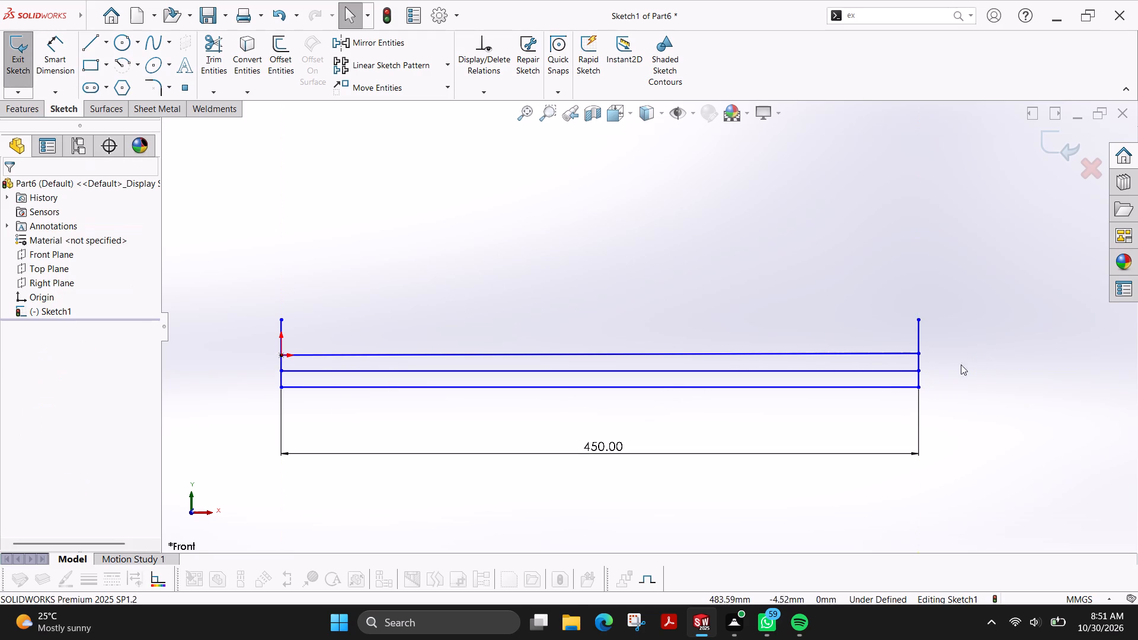
Delete the slightly sloped line that runs from the origin to the opposite vertical side.
left_click(587, 356)
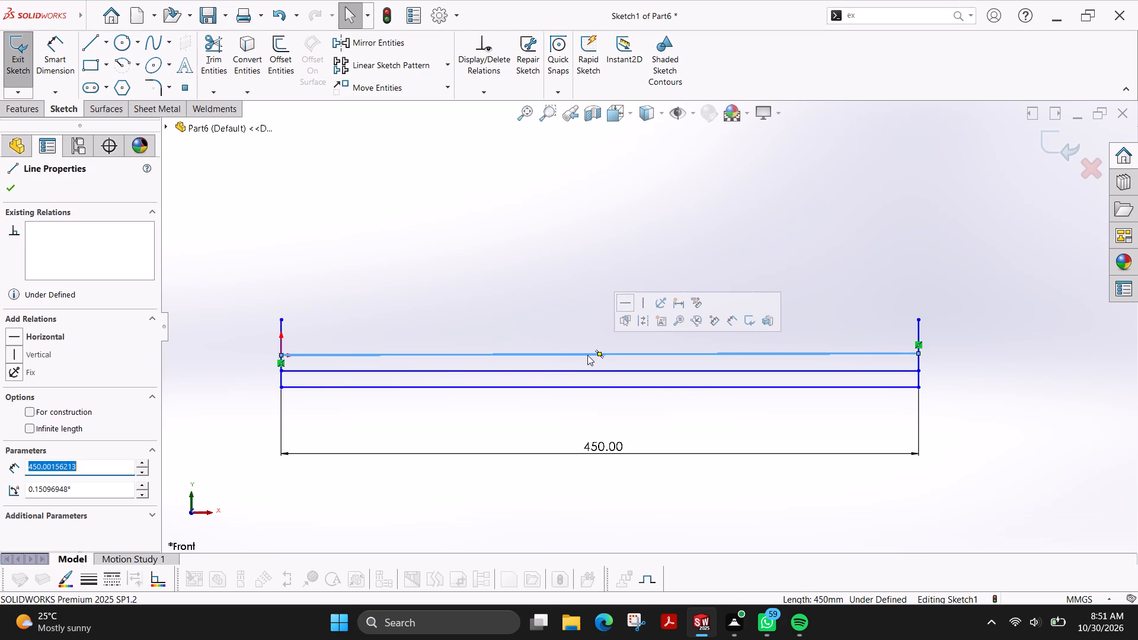
key("Escape")
left_click(558, 372)
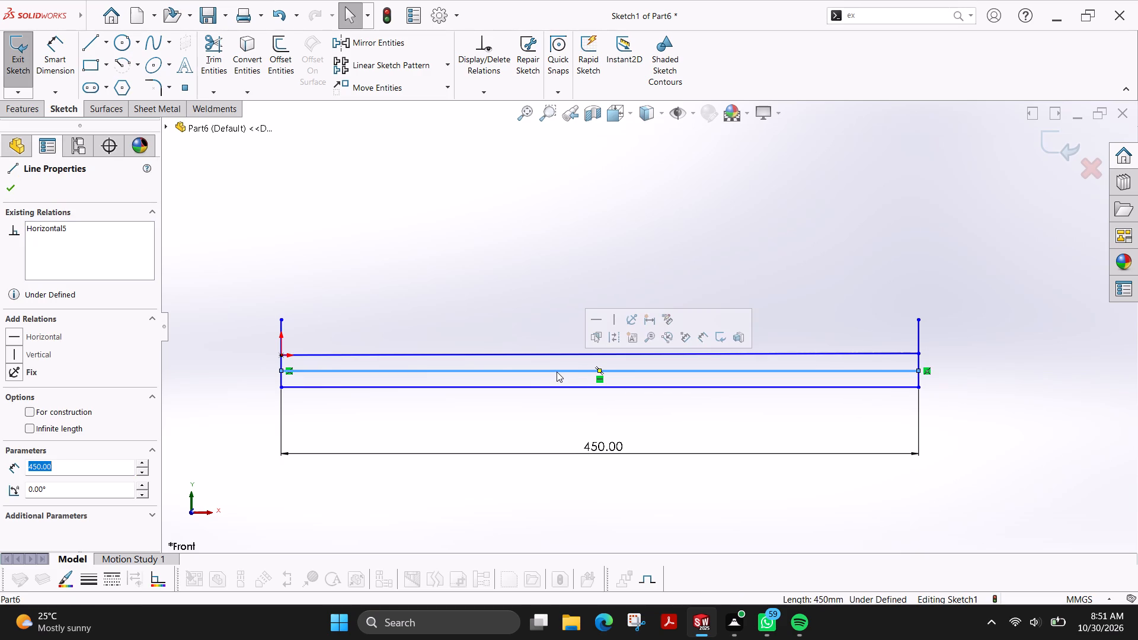
left_click(555, 354)
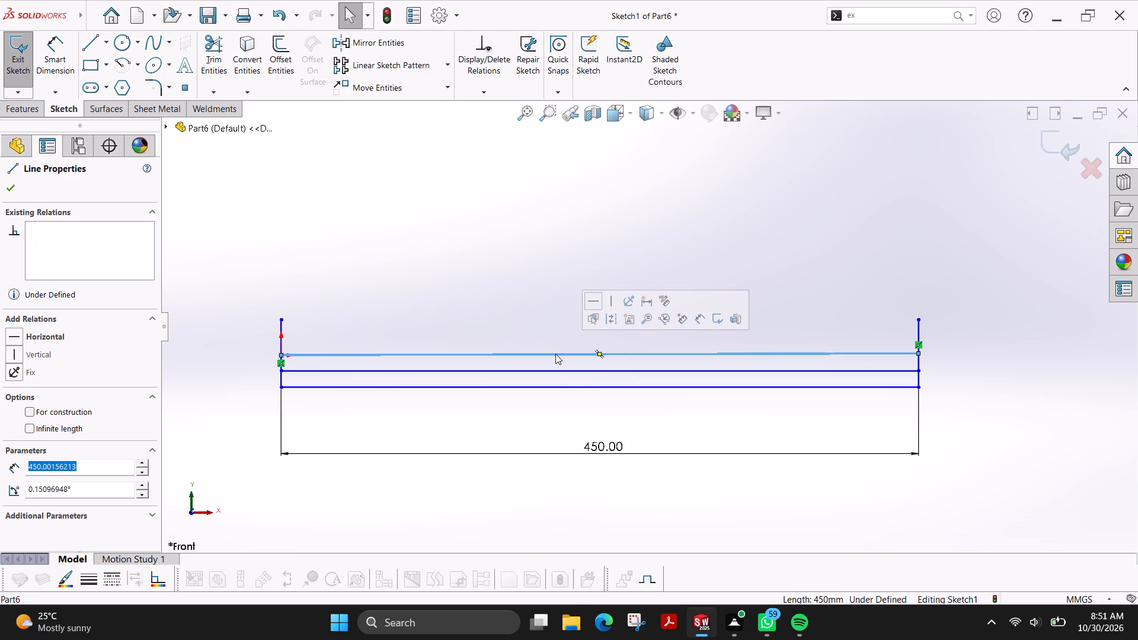
key("Delete")
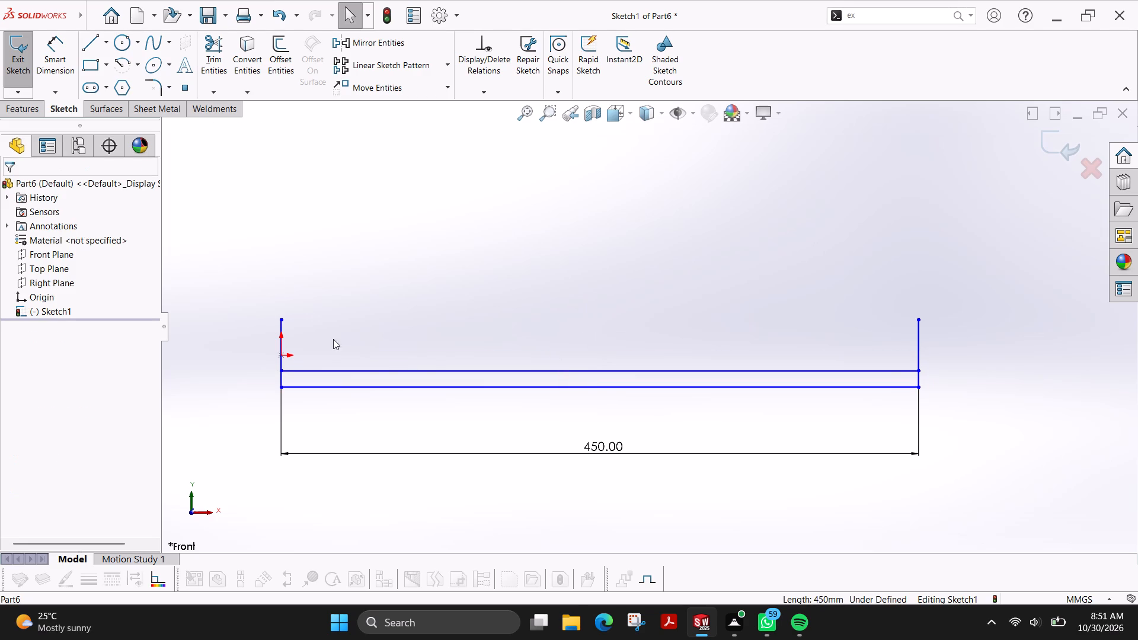
Draw a horizontal line about 456 mm long from the origin to just past the opposite vertical side.
left_click(84, 44)
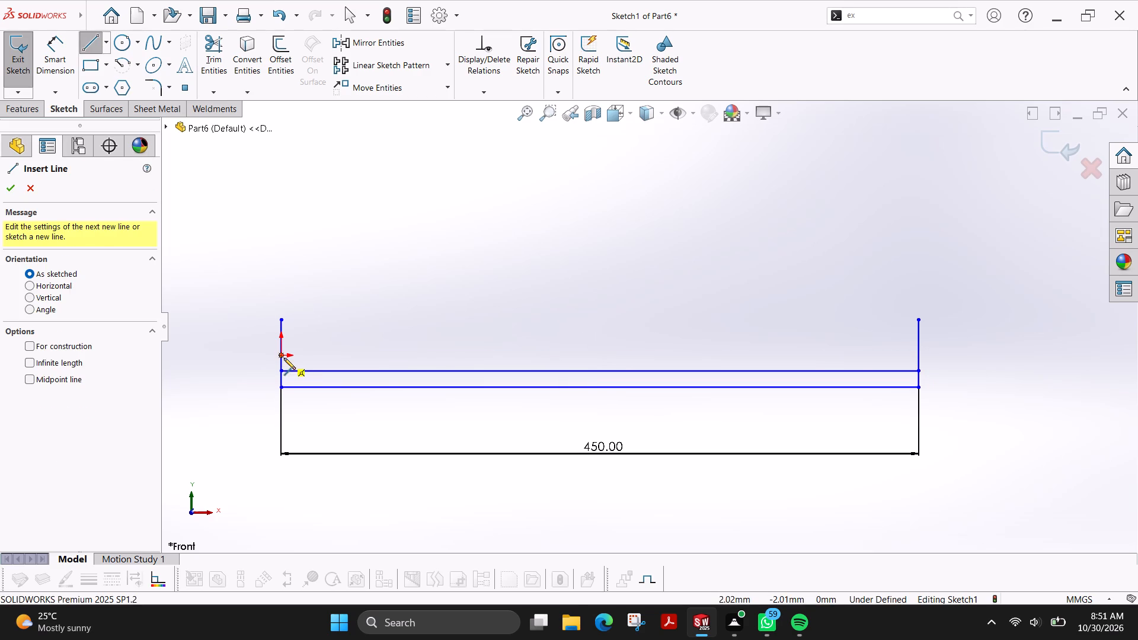
left_click(280, 358)
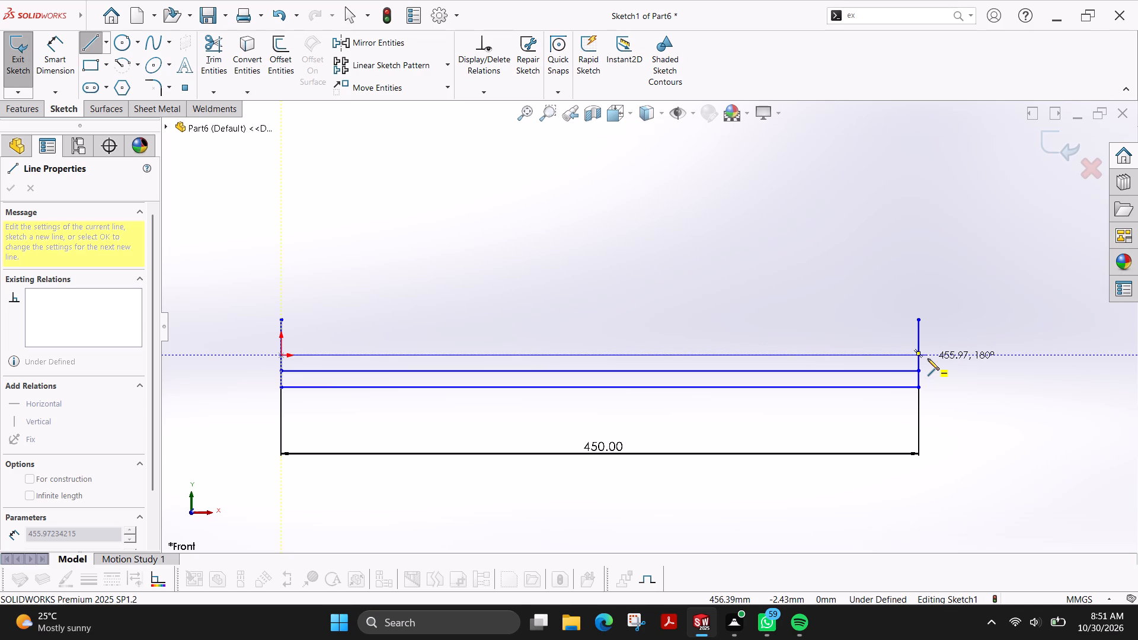
left_click(928, 359)
key("Escape")
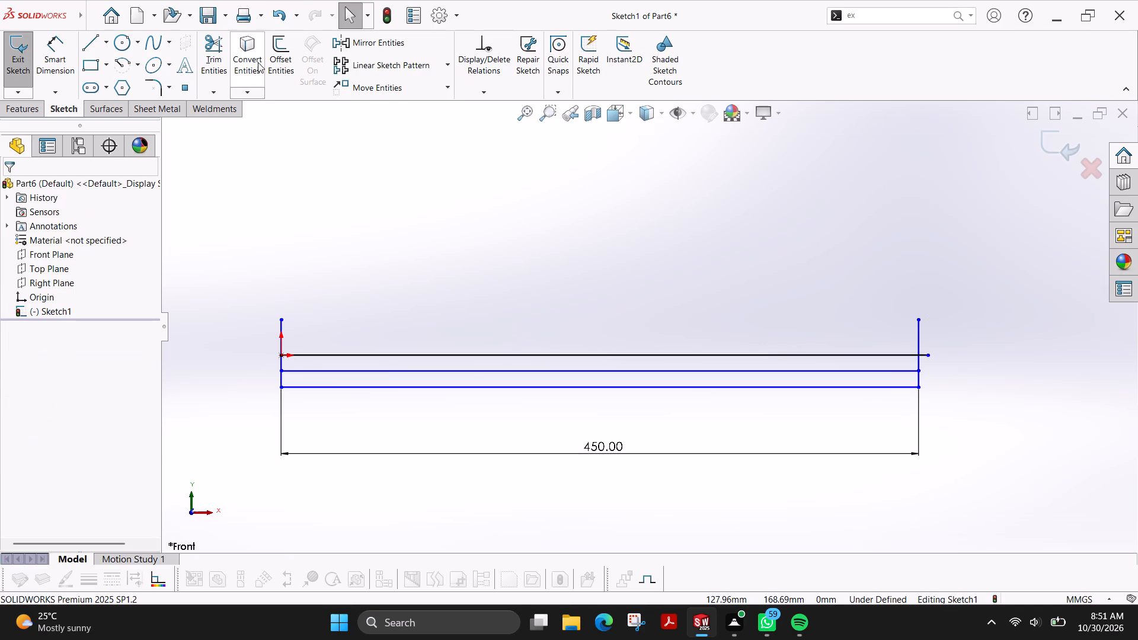
Power trim the short end of the origin line that overhangs the far vertical side.
left_click(218, 53)
left_click_drag(929, 343, 926, 354)
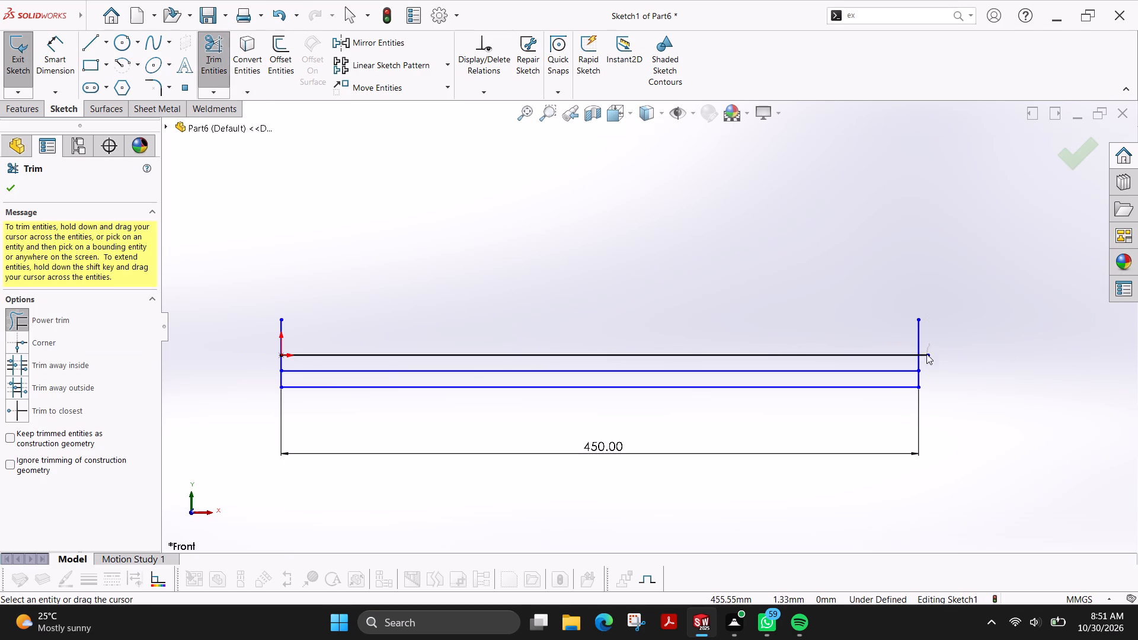
left_click_drag(926, 354, 928, 366)
left_click(11, 190)
Dimension the spacing between the horizontal line through the origin and the middle line at 10 mm.
left_click(56, 71)
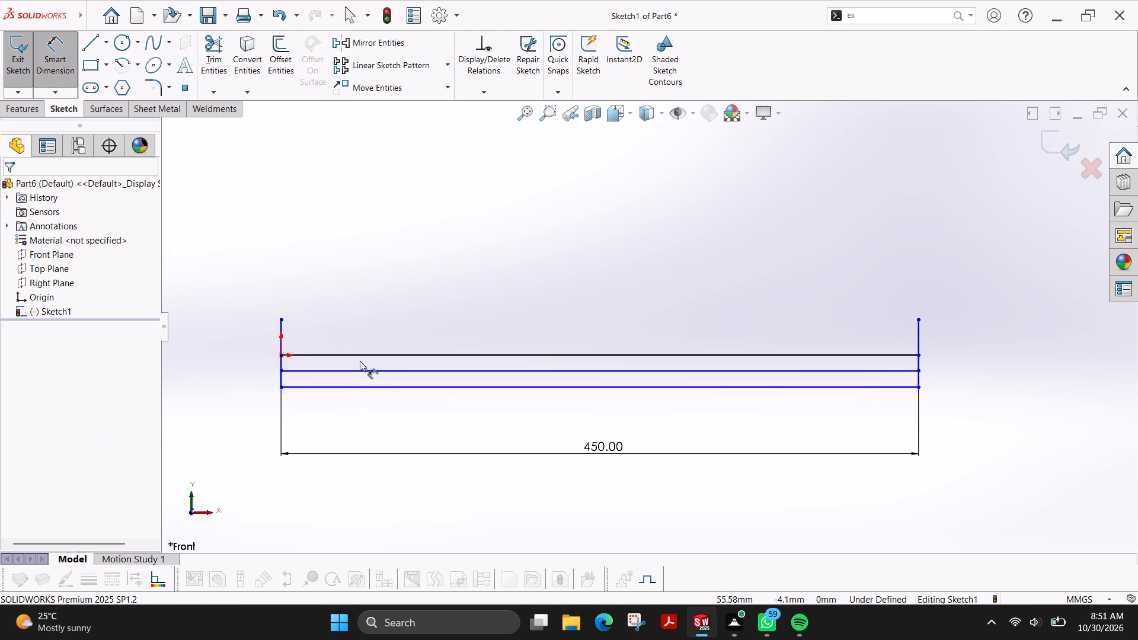
left_click(360, 357)
left_click(370, 374)
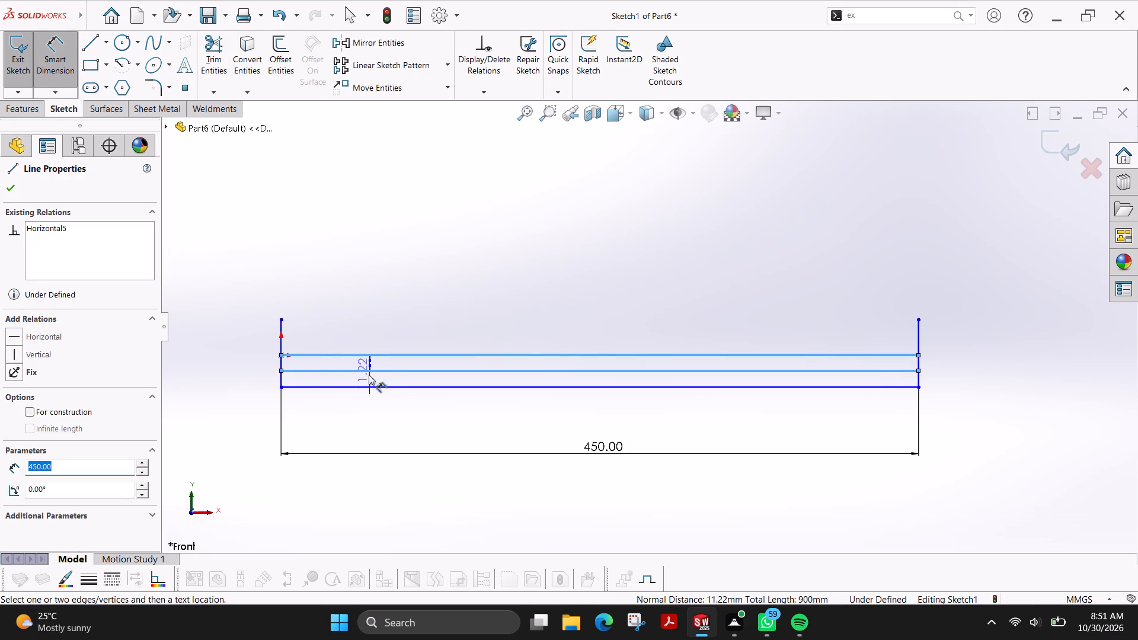
left_click(245, 374)
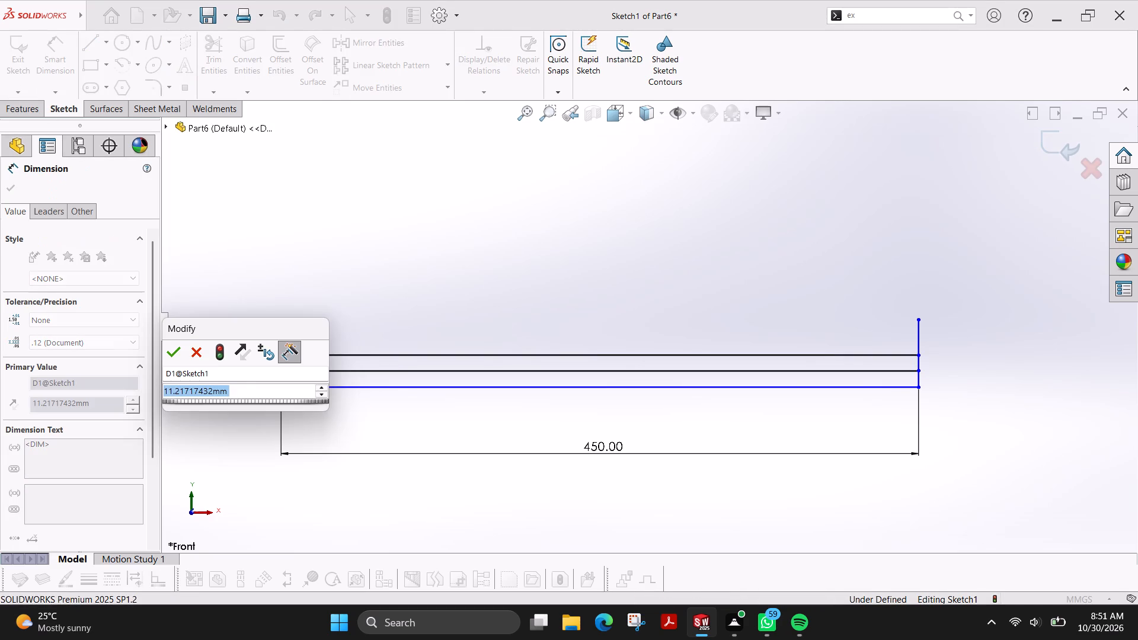
type("10")
key("Return")
Dimension the spacing between the middle horizontal line and the bottom edge at 10 mm.
left_click(328, 369)
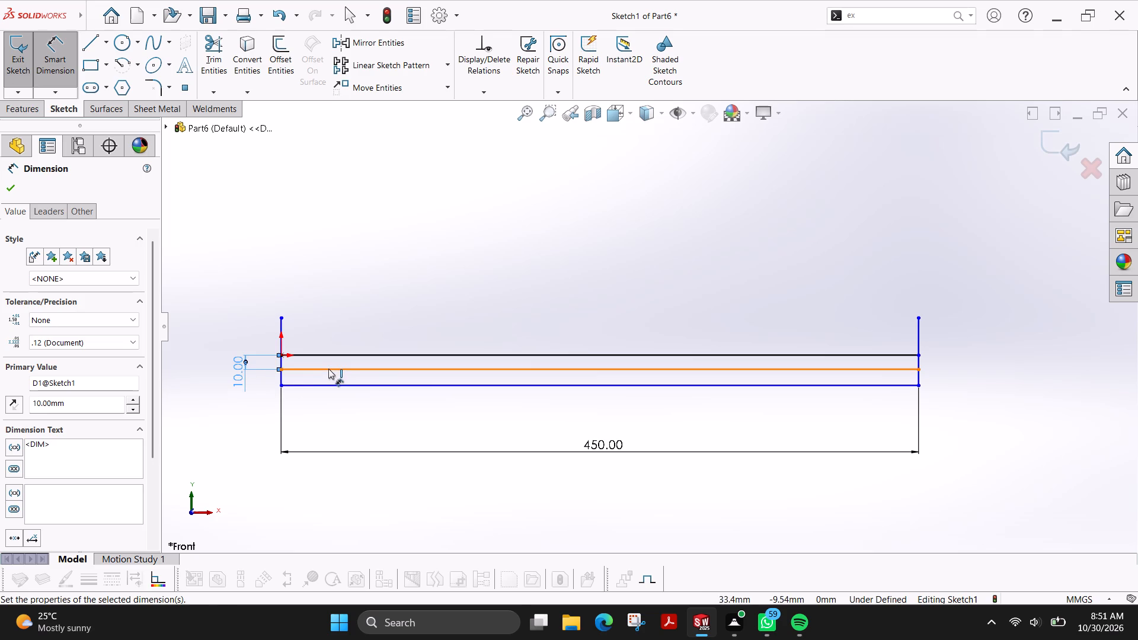
left_click(335, 384)
left_click(970, 401)
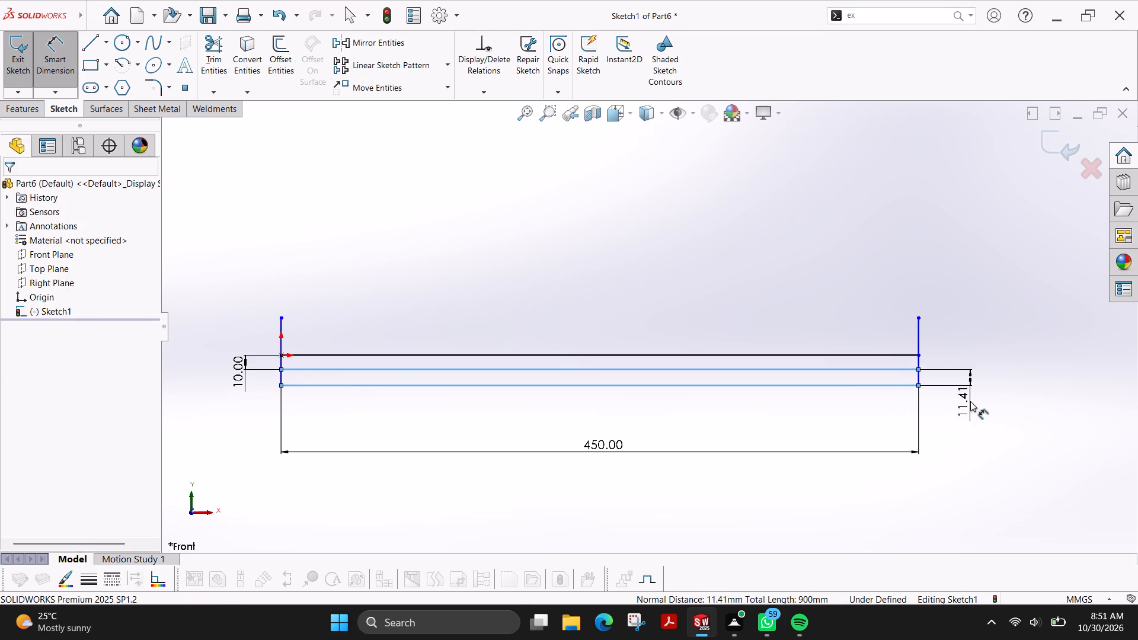
type("10")
key("Return")
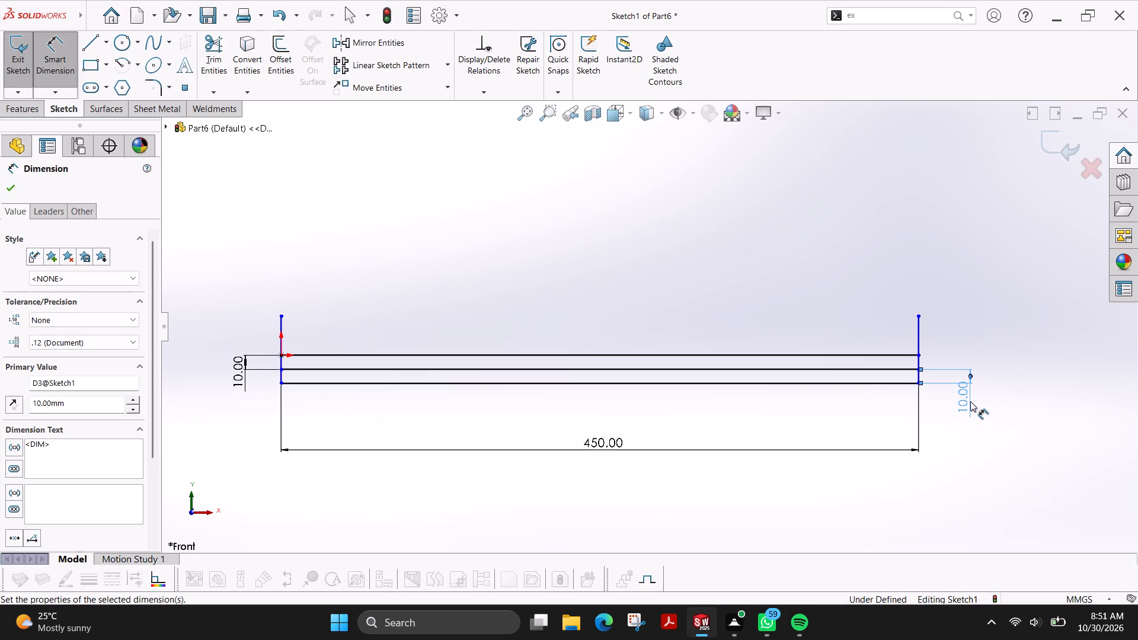
Dimension the height from the origin to the upper end of the vertical side through it at 25 mm.
scroll(575, 357, "down", 4)
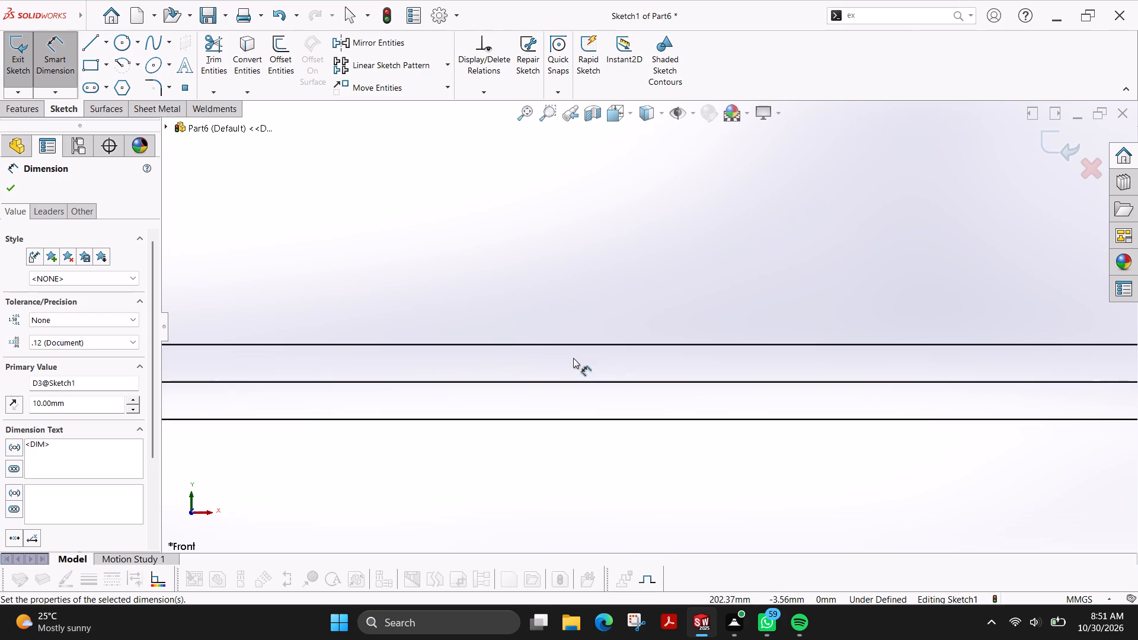
scroll(573, 358, "up", 4)
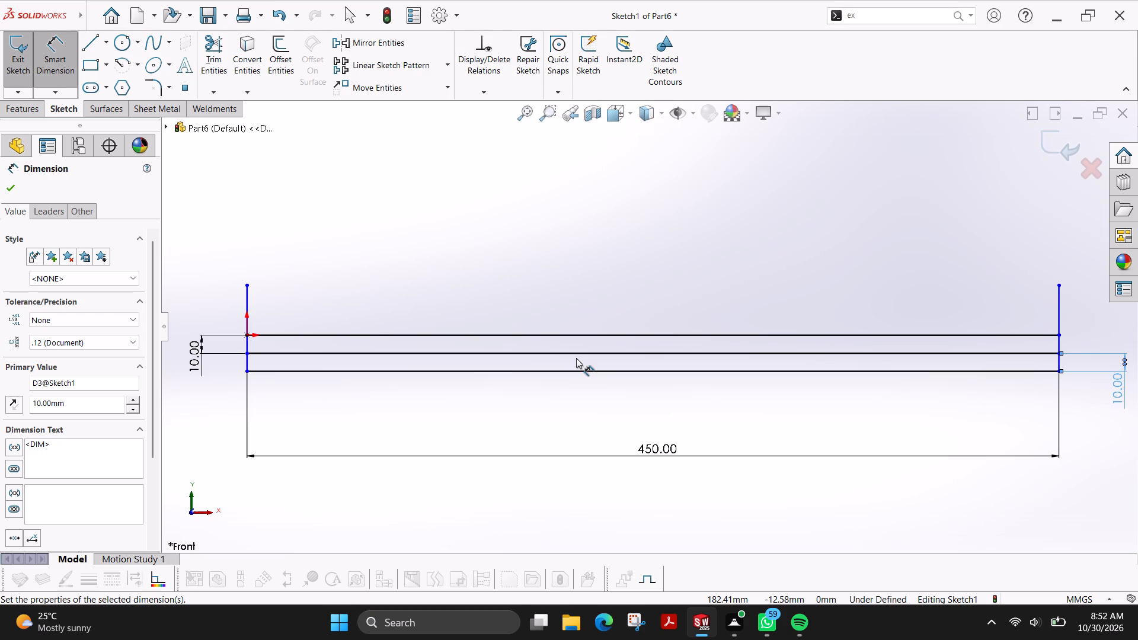
left_click(247, 335)
left_click(247, 288)
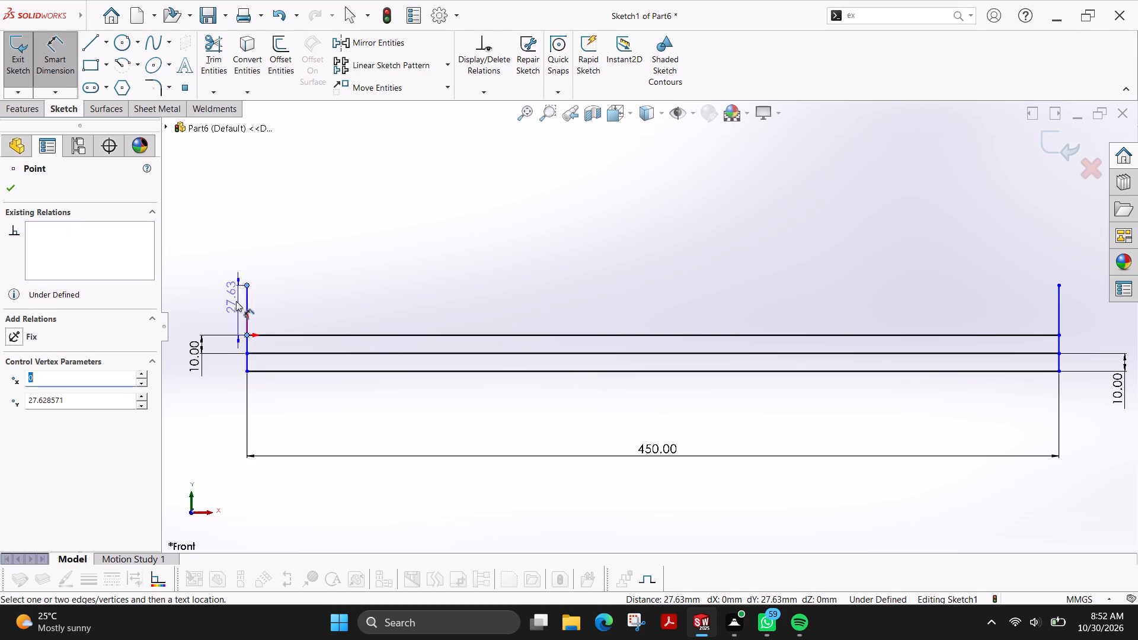
left_click(219, 309)
type("25")
key("Return")
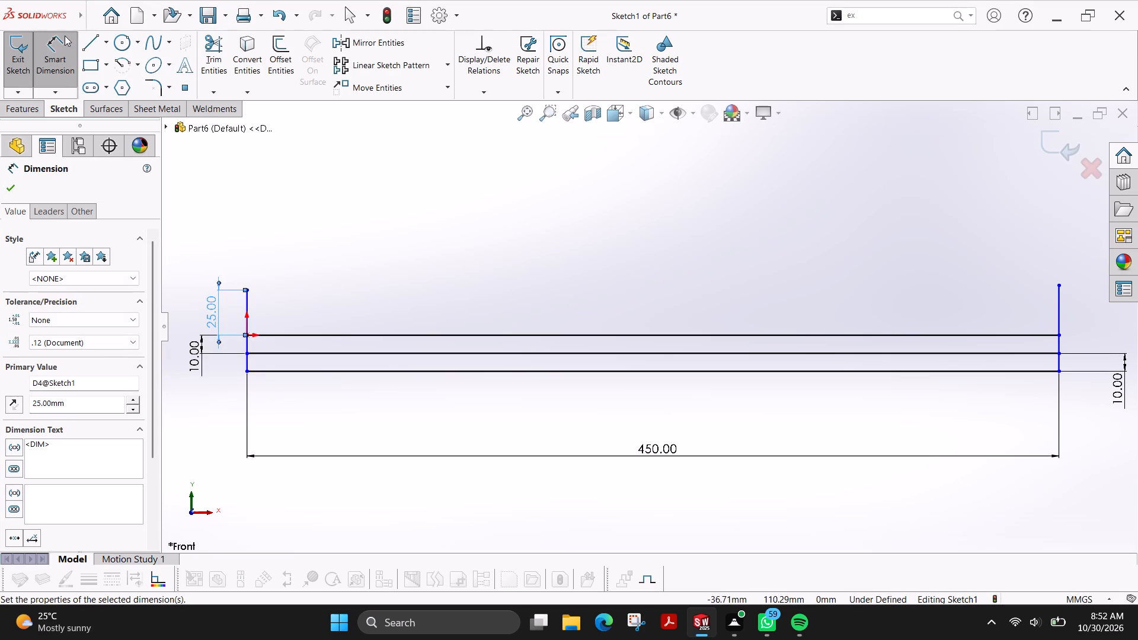
From the upper end of the 25 mm side, draw an upward-sloping line about 89 mm long and a vertical line down to the origin line.
left_click(89, 47)
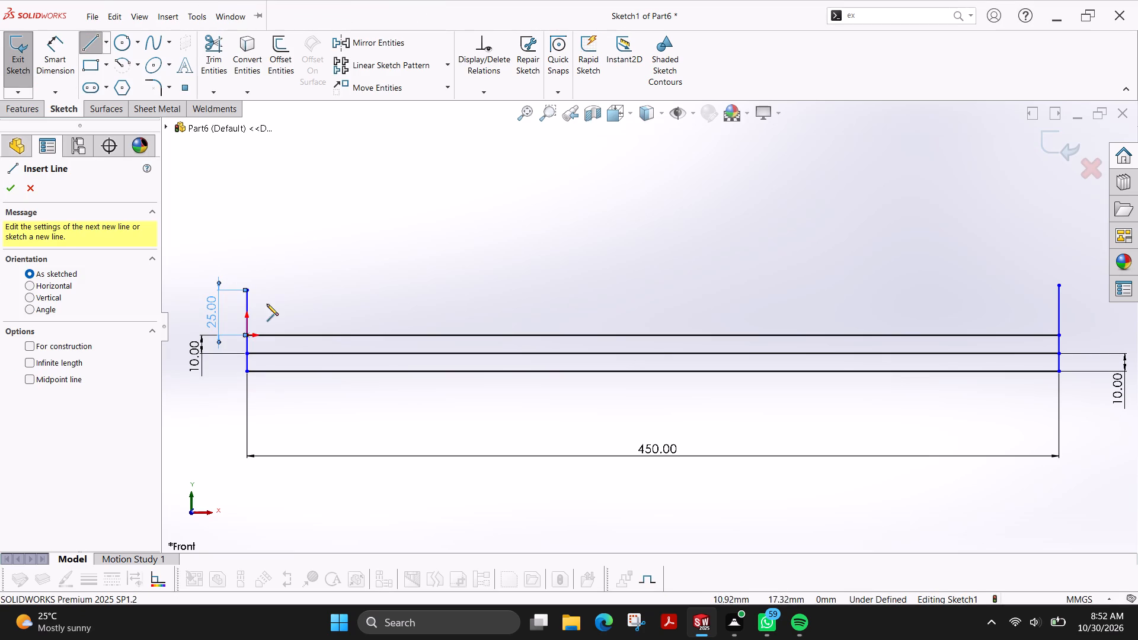
left_click(249, 290)
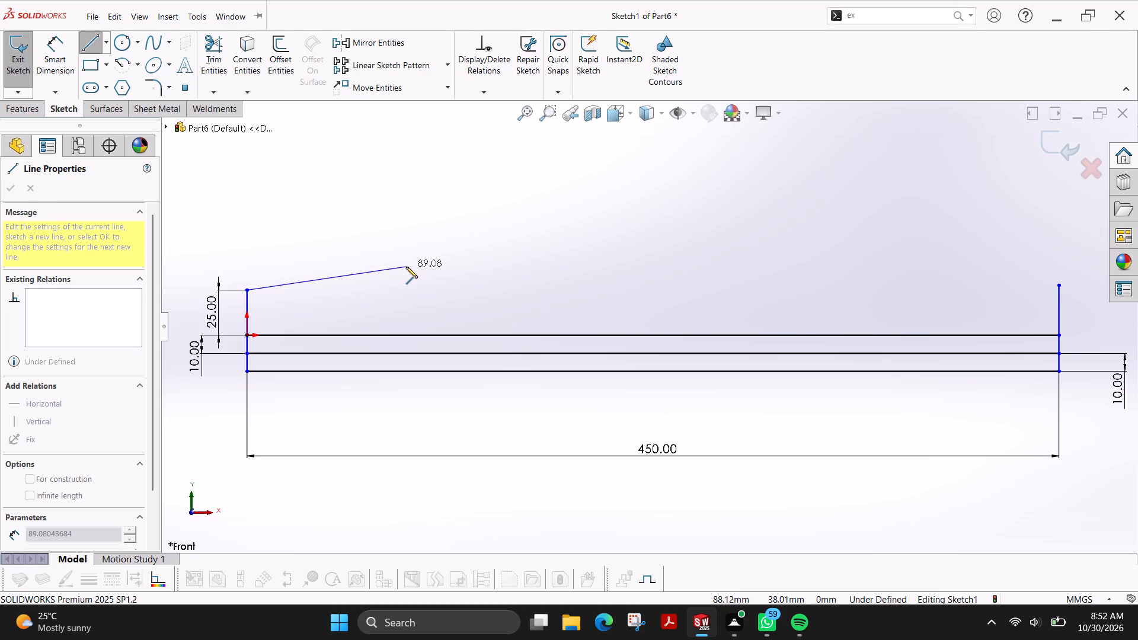
left_click(406, 267)
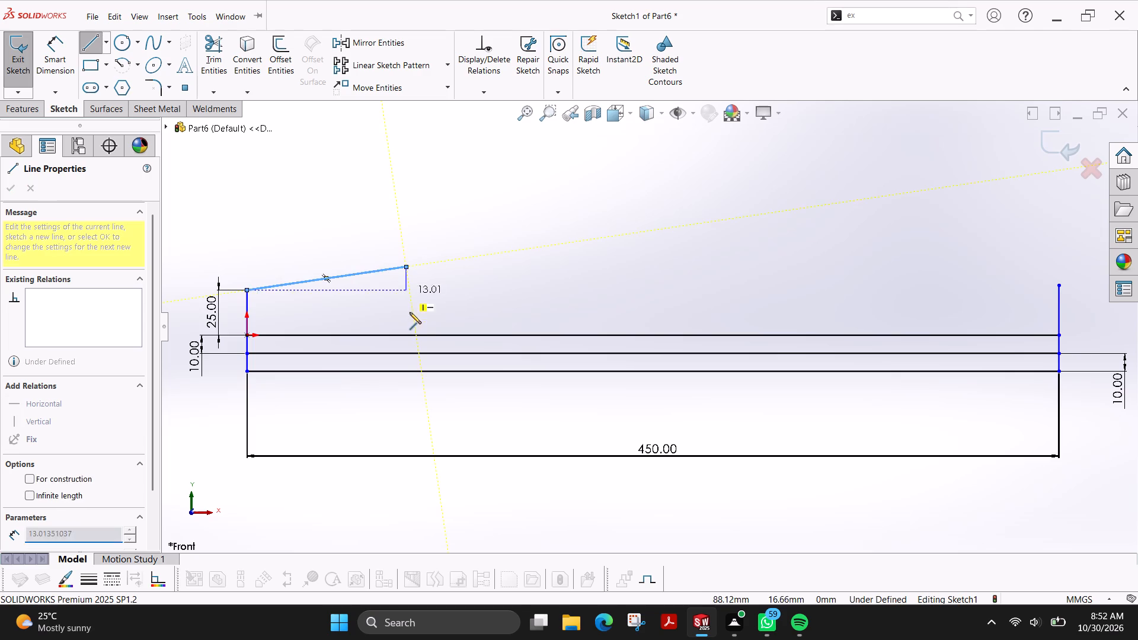
left_click(406, 335)
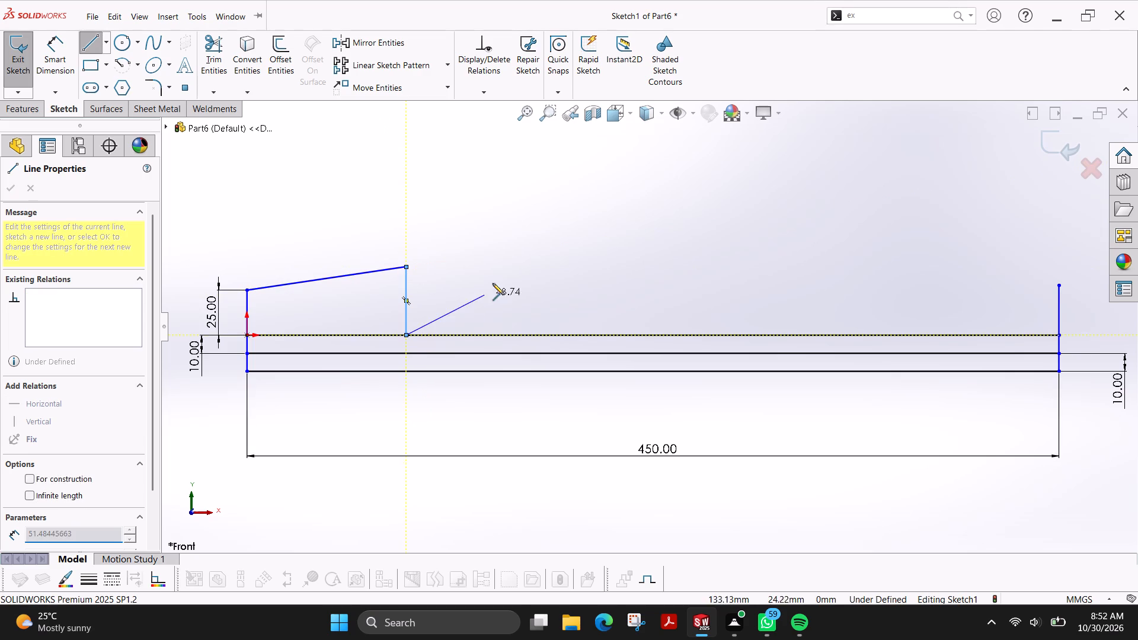
key("Escape")
Dimension the length of the new vertical line at the end of the sloped line at 35 mm.
left_click(48, 56)
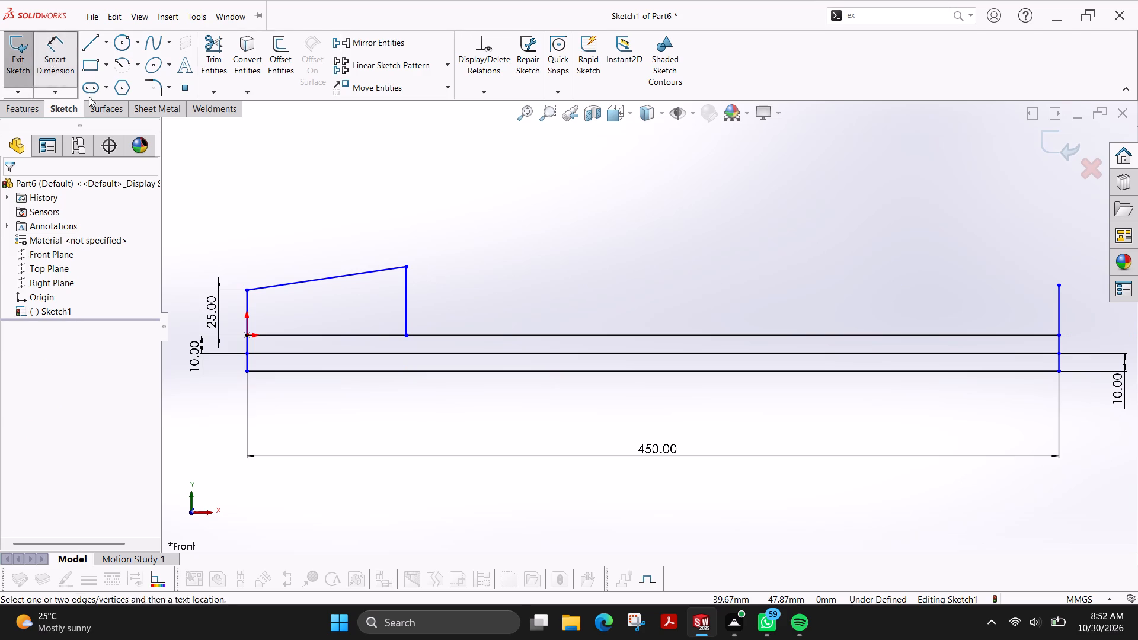
left_click(405, 308)
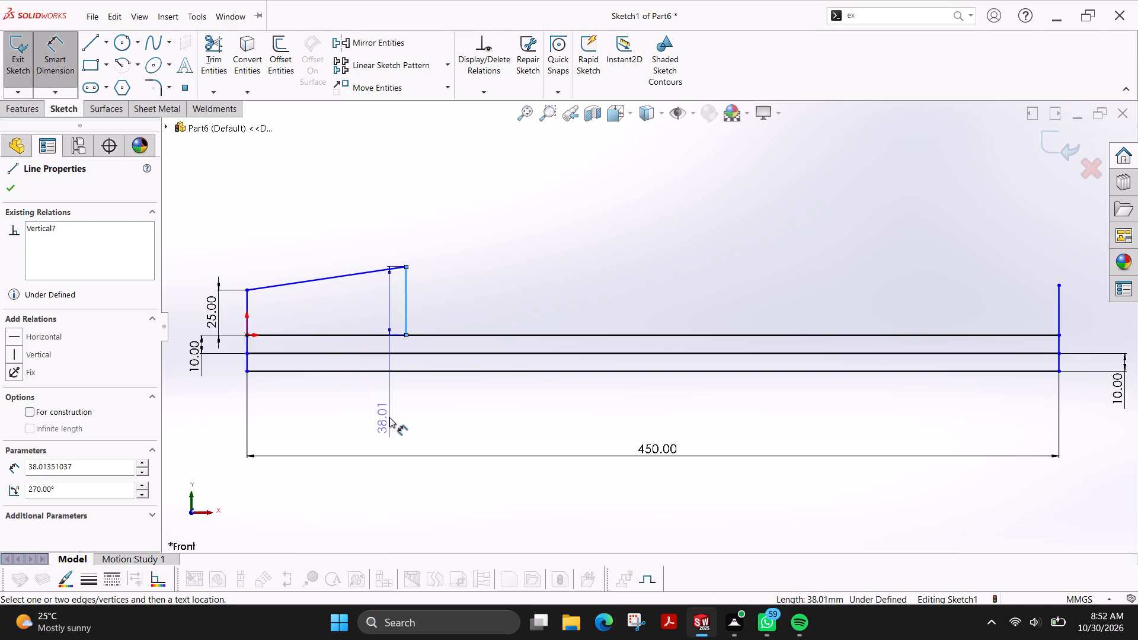
left_click(389, 417)
type("35")
key("Return")
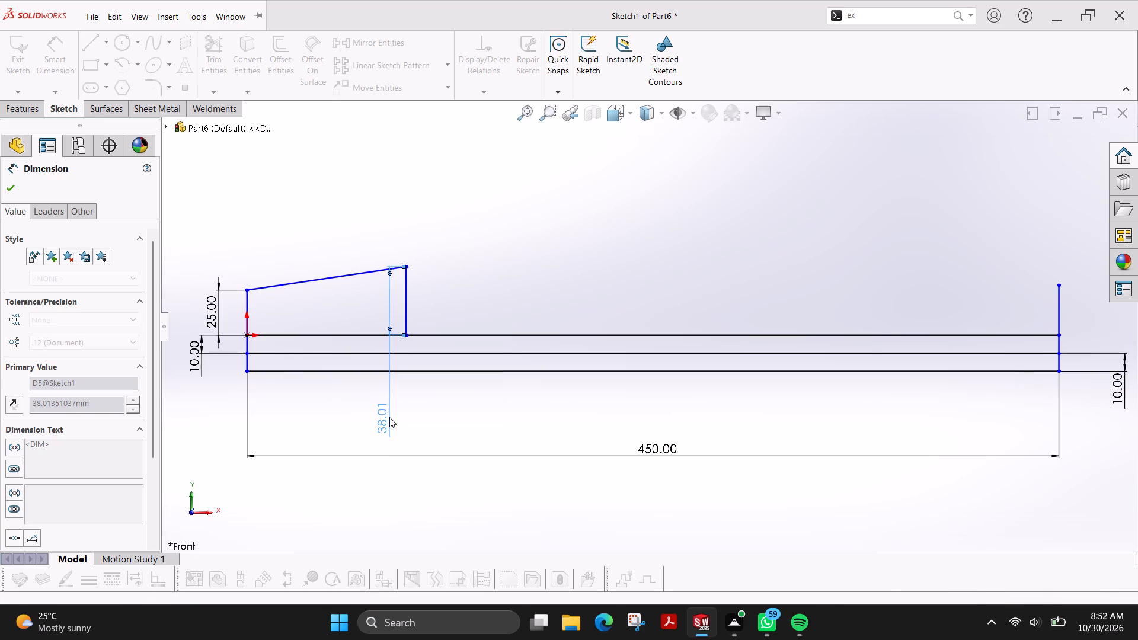
From the 35 mm line's upper end, draw connected lines: 33 mm horizontal, 17 mm back-sloping at 45°, about 160 mm horizontal, 17 mm rising, about 61 mm horizontal.
scroll(456, 242, "down", 1)
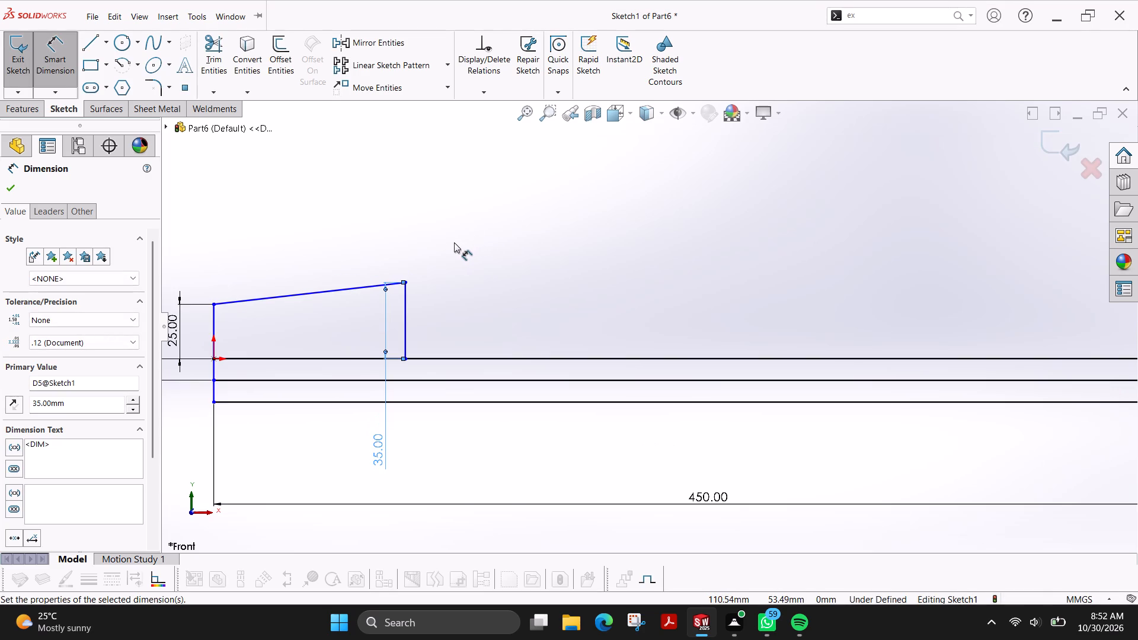
left_click(95, 47)
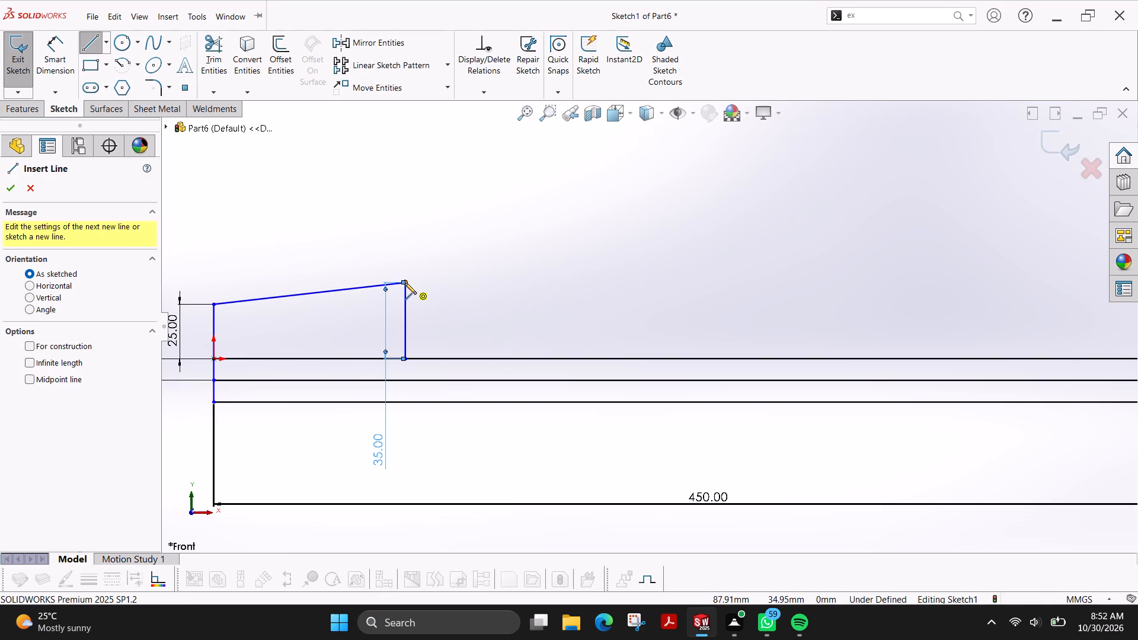
left_click(405, 283)
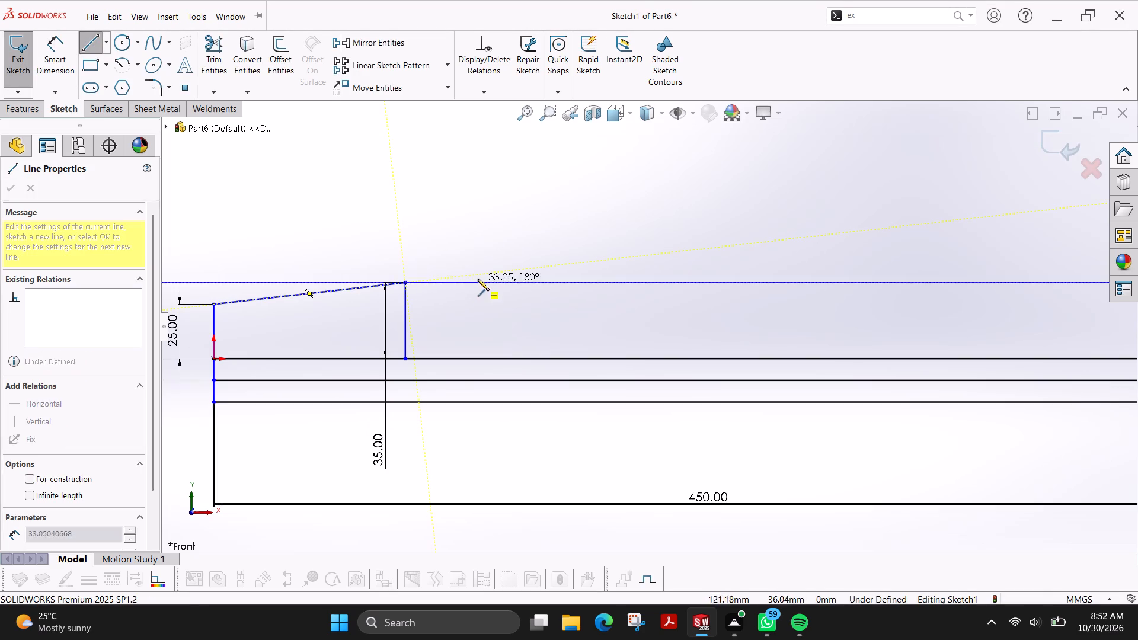
left_click(478, 281)
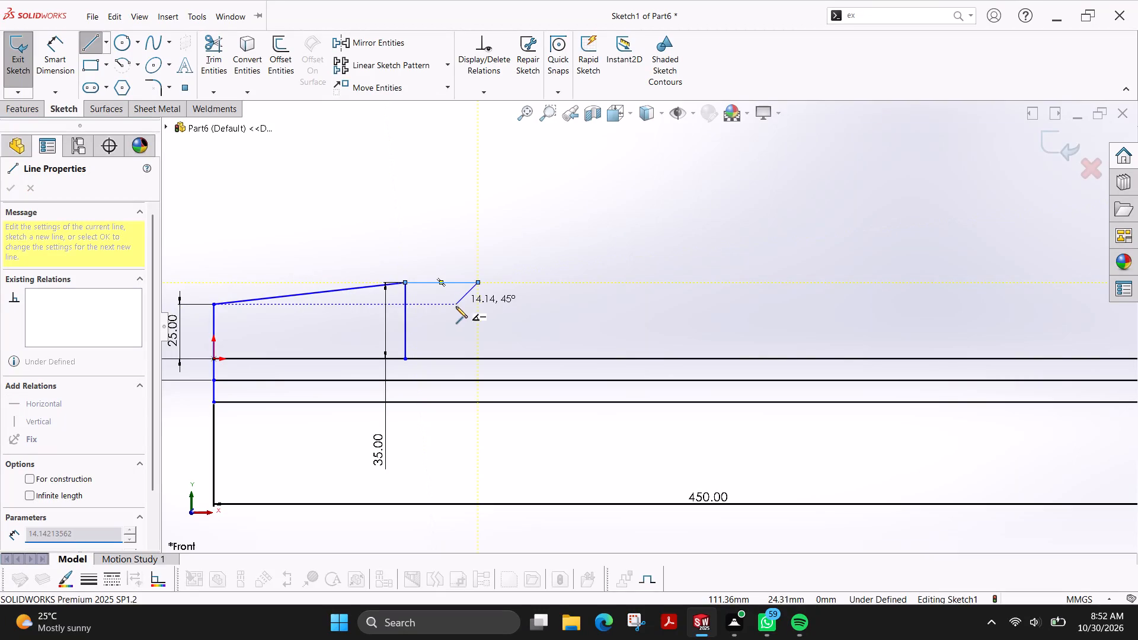
left_click(451, 309)
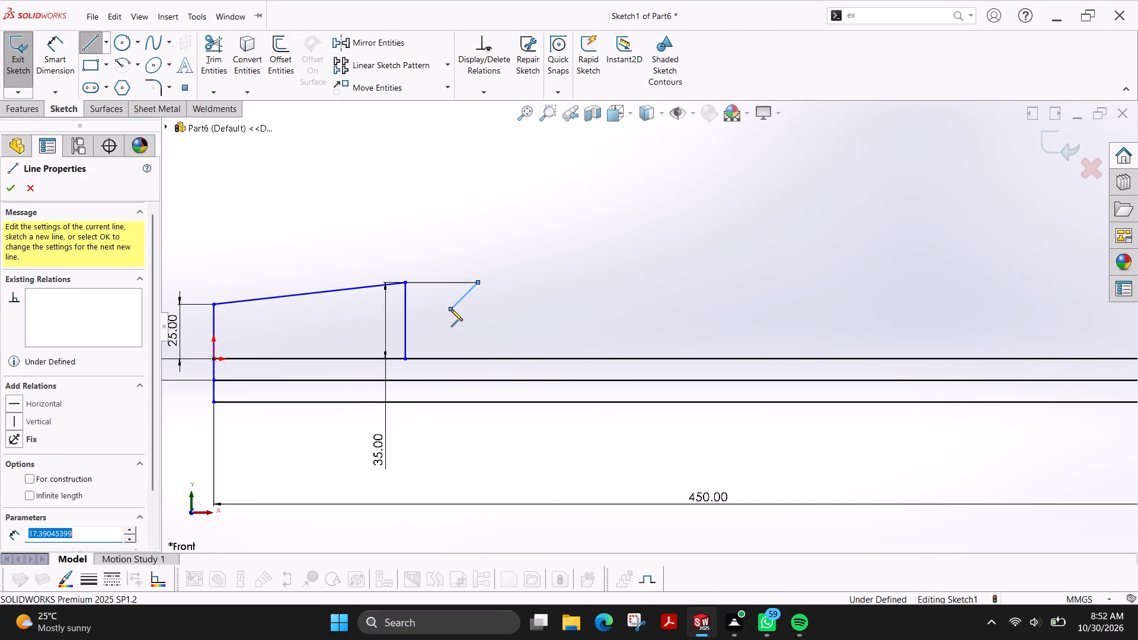
left_click(803, 306)
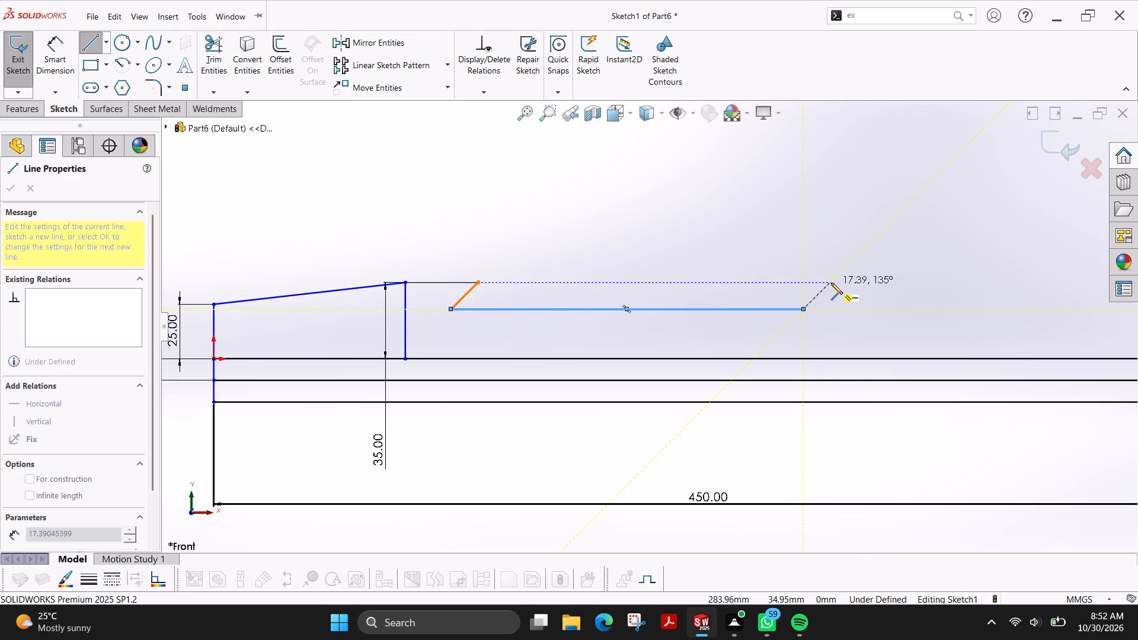
left_click(831, 283)
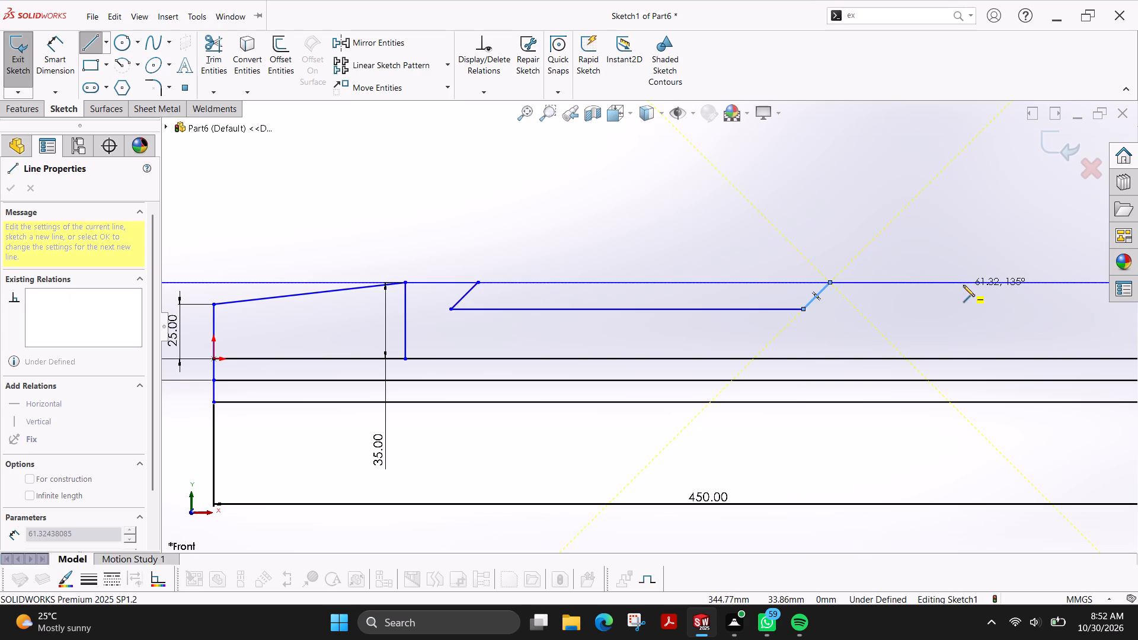
left_click(963, 285)
Continue the outline with a downward-sloping line about 111 mm long that crosses the far vertical side of the profile.
scroll(1103, 303, "up", 1)
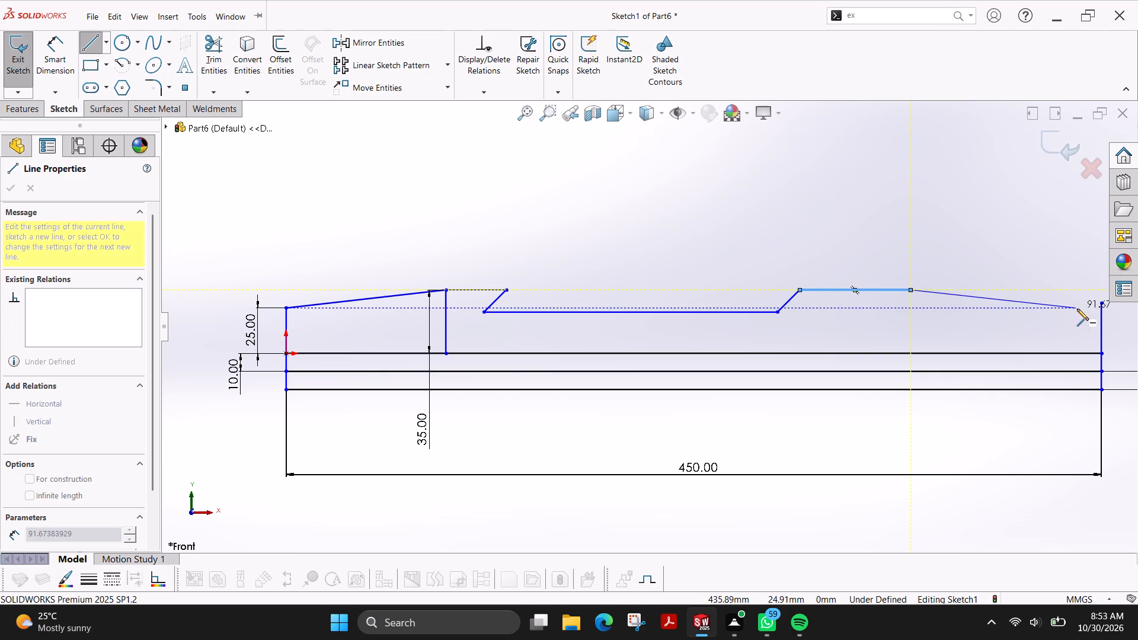
left_click(1111, 308)
scroll(1111, 309, "down", 2)
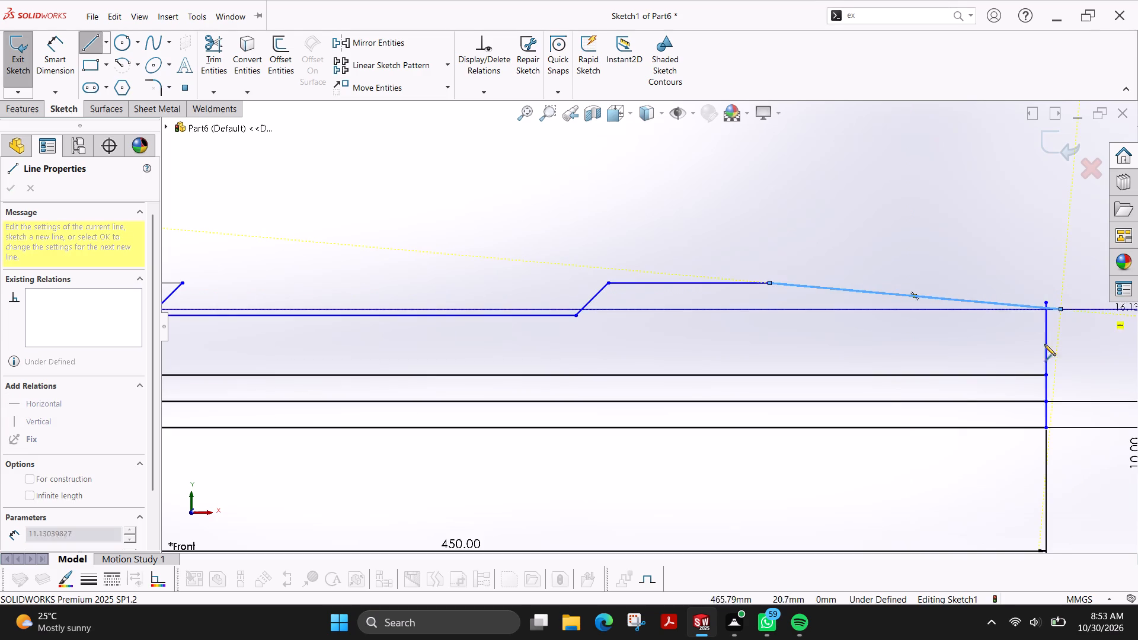
key("Escape")
Trim the overhanging ends of the downward-sloping line and the far vertical side so they meet at a corner.
scroll(1070, 323, "down", 4)
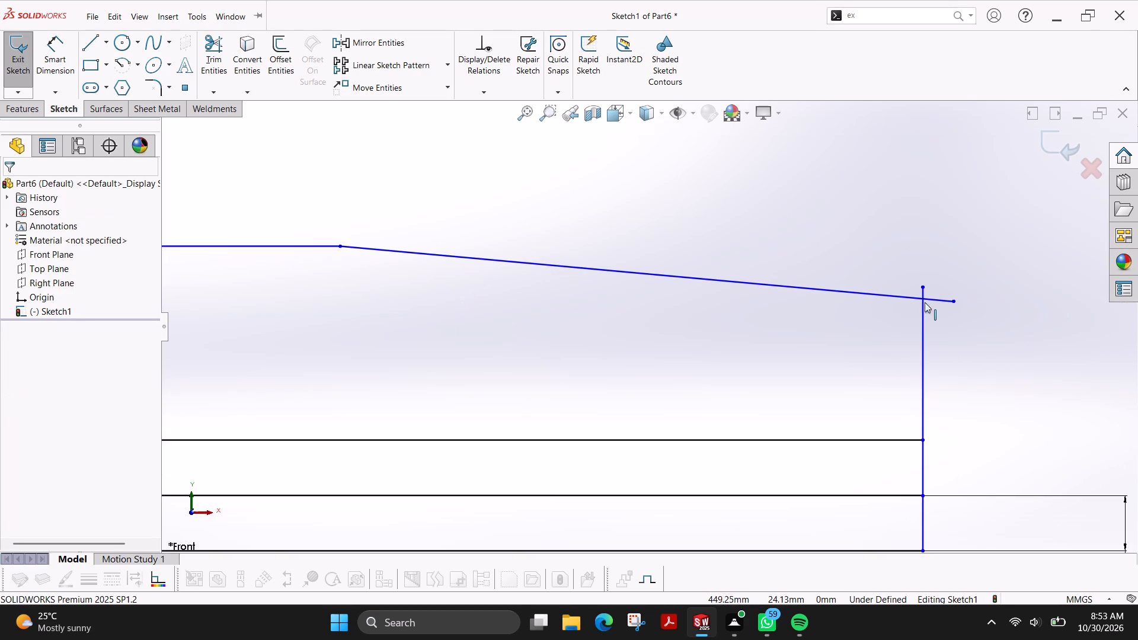
left_click(204, 55)
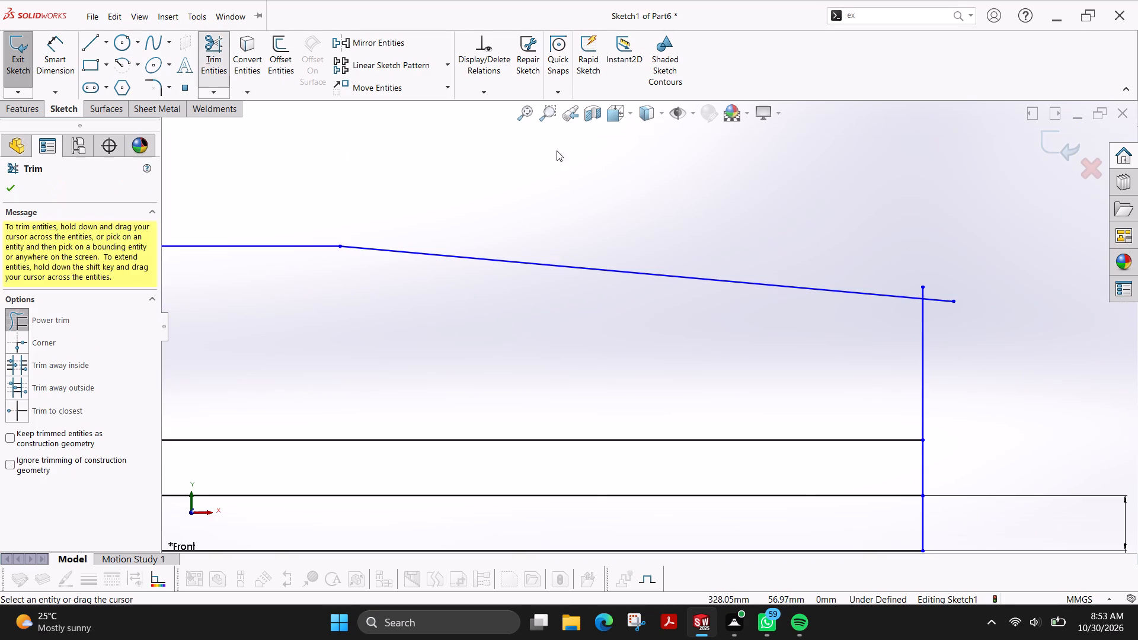
left_click_drag(916, 288, 942, 311)
scroll(772, 297, "up", 3)
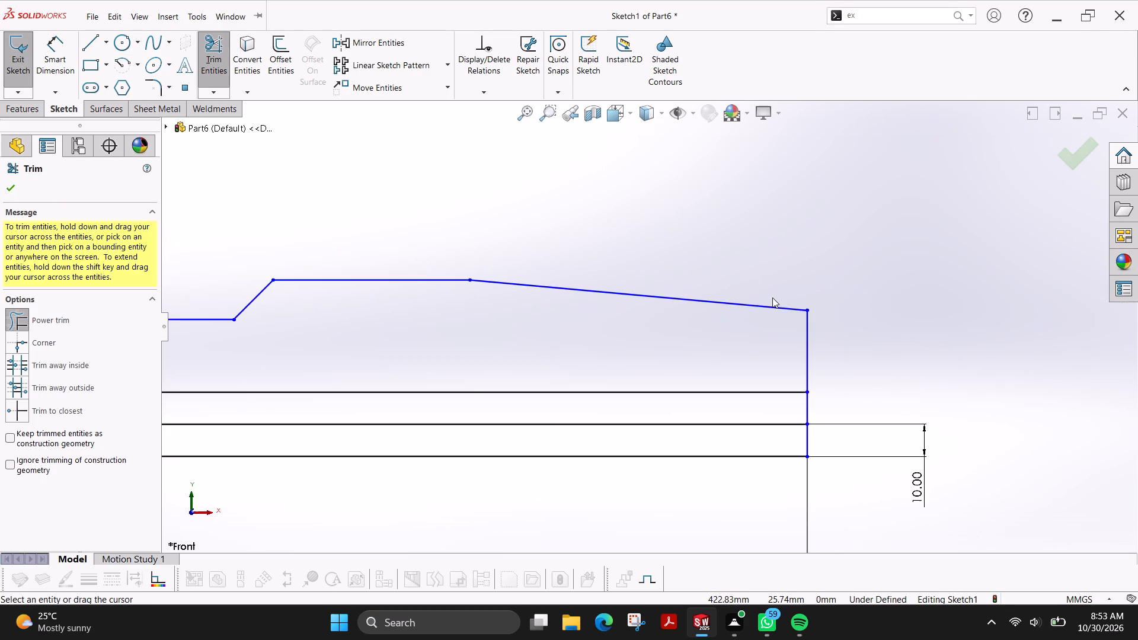
left_click(1062, 161)
Draw a vertical line 35 mm long from the upper end of the downward slope to the horizontal line through the origin.
scroll(482, 297, "up", 2)
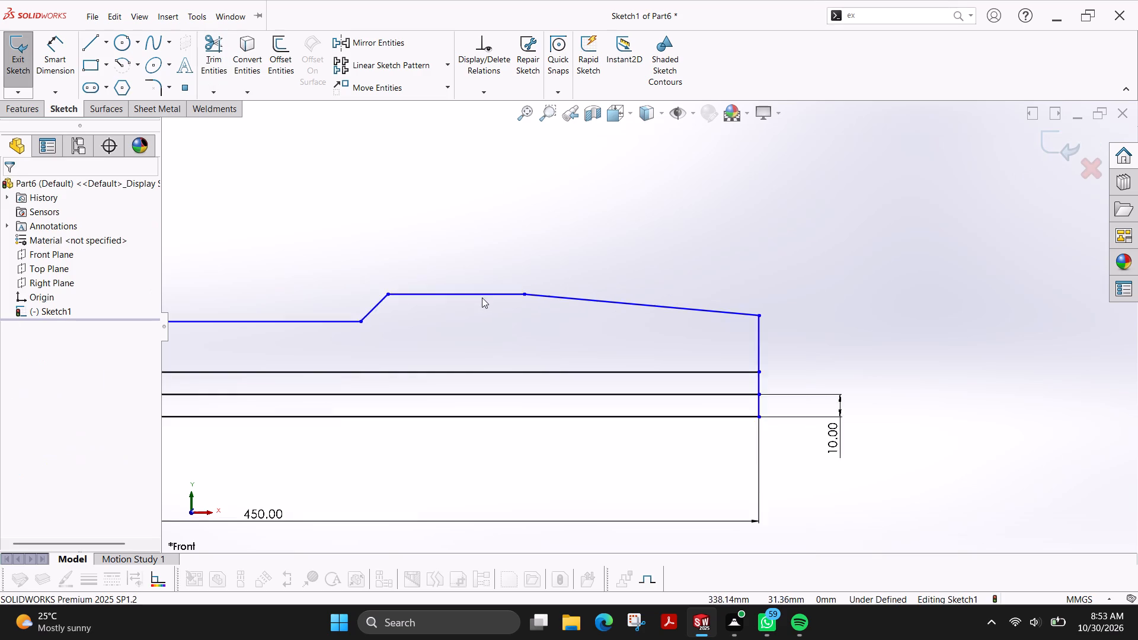
scroll(482, 297, "up", 1)
scroll(303, 266, "up", 3)
scroll(252, 297, "down", 2)
scroll(347, 318, "down", 2)
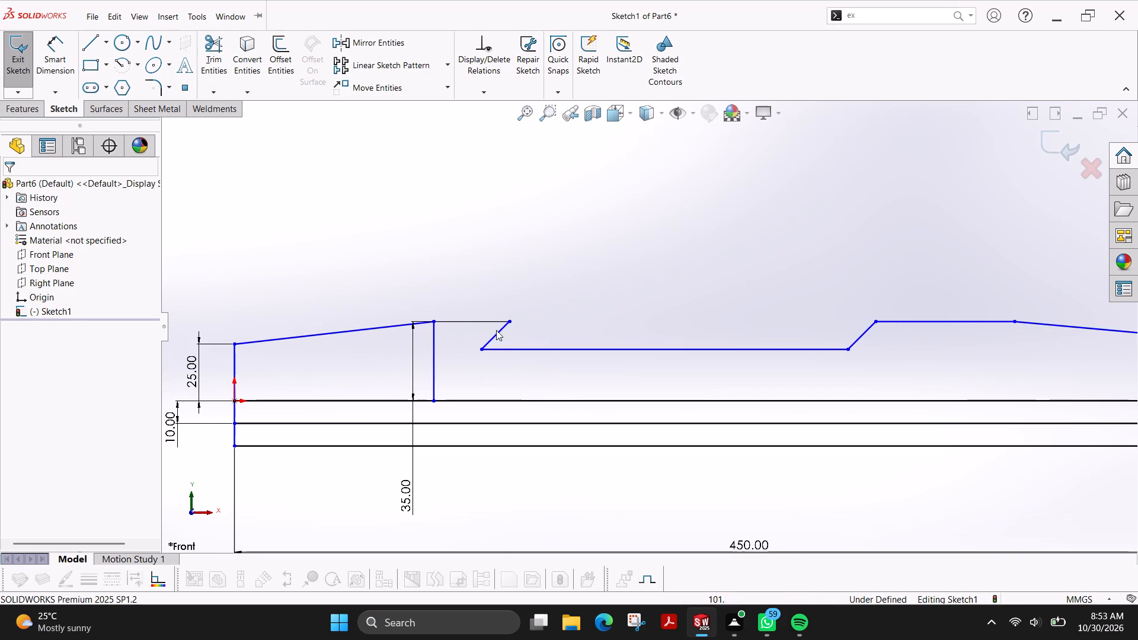
left_click(85, 48)
scroll(962, 280, "up", 1)
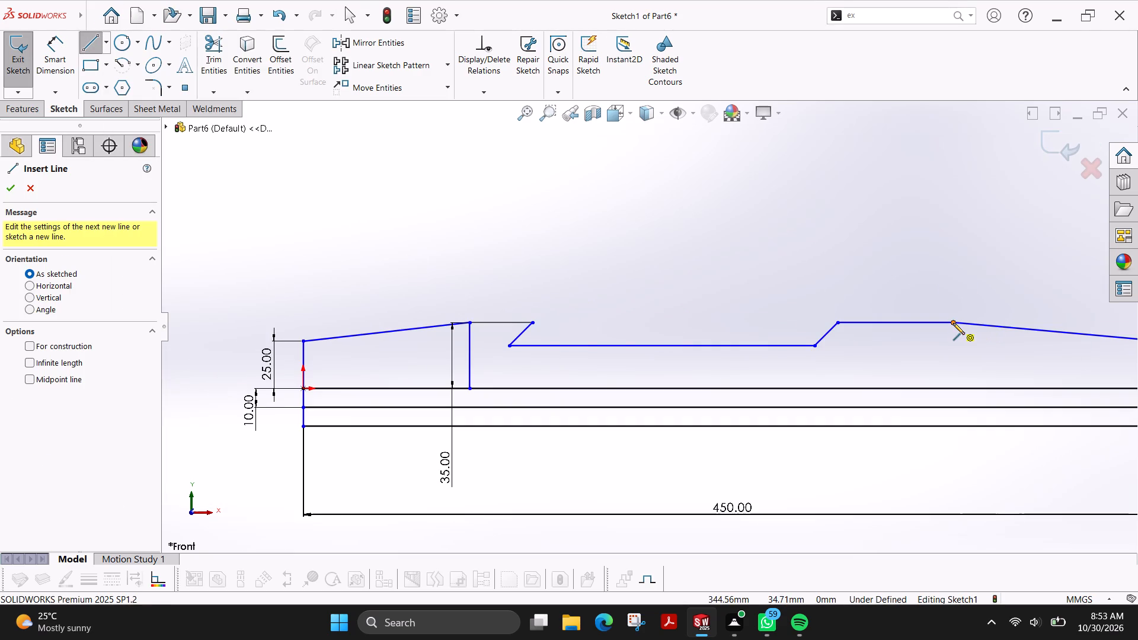
left_click(953, 323)
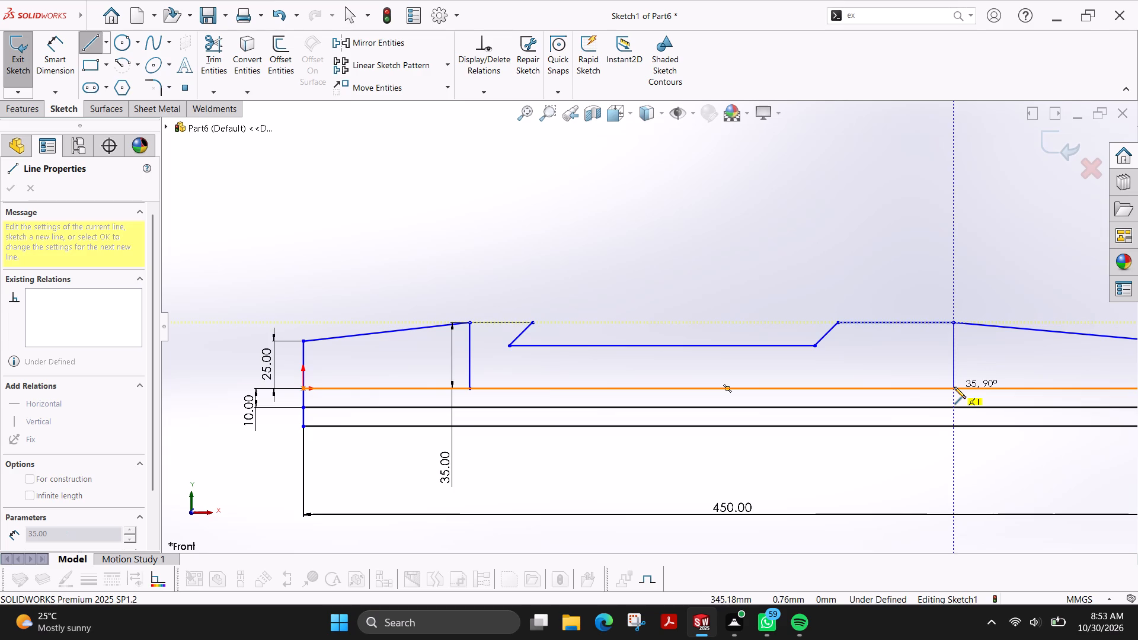
left_click(954, 388)
key("Escape")
Dimension the length of the new vertical line below the downward slope at 35 mm.
scroll(963, 255, "down", 1)
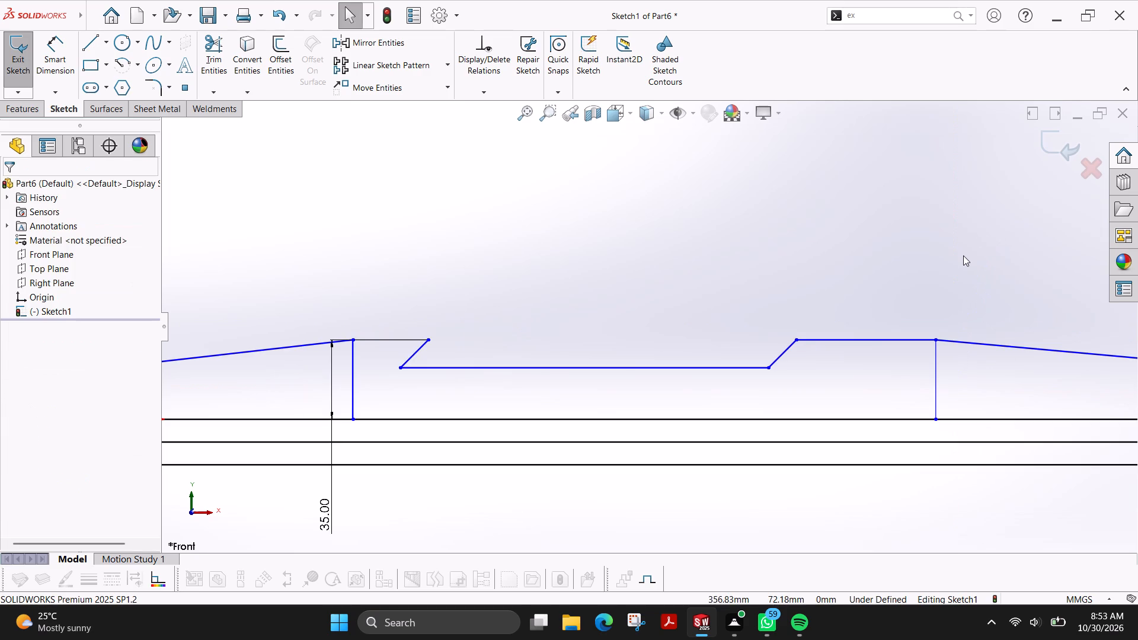
scroll(837, 254, "up", 1)
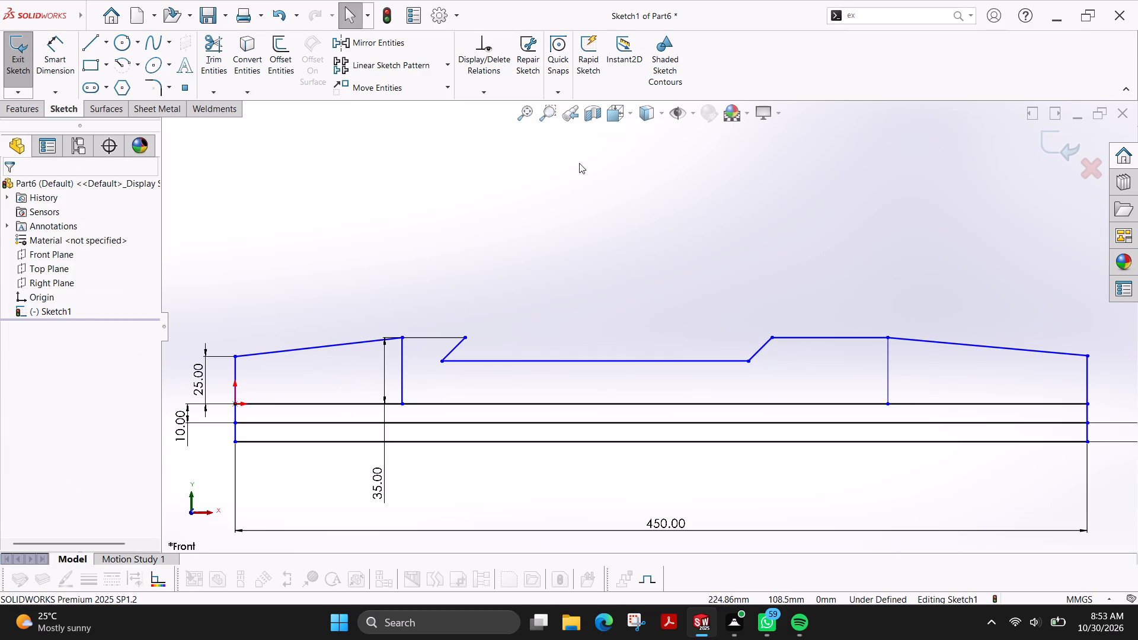
left_click(54, 55)
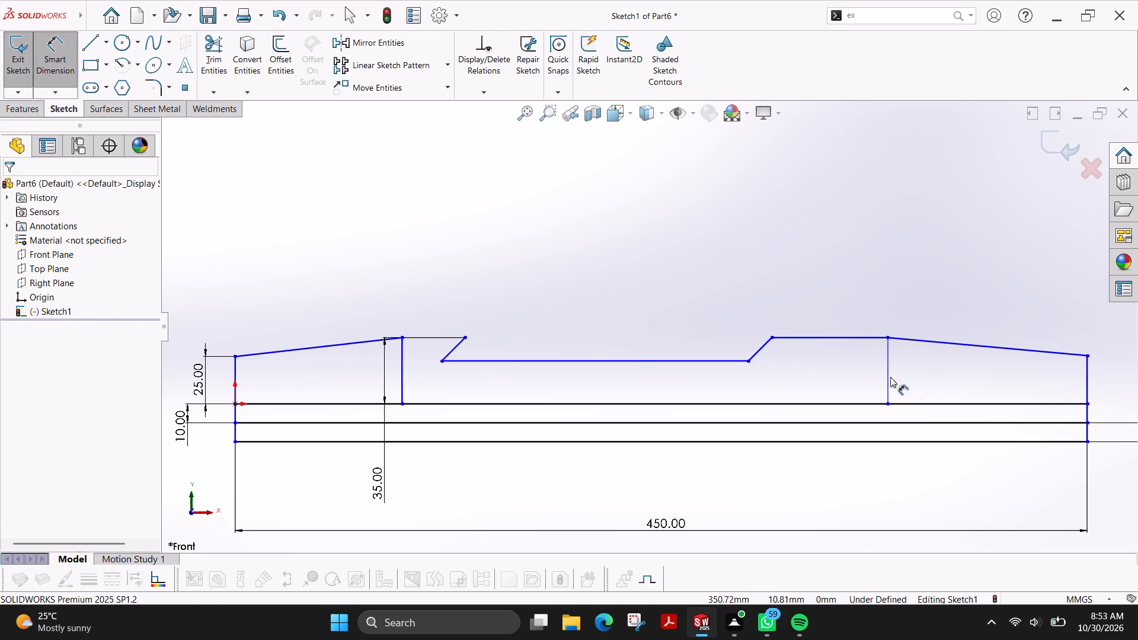
left_click(886, 372)
left_click(899, 480)
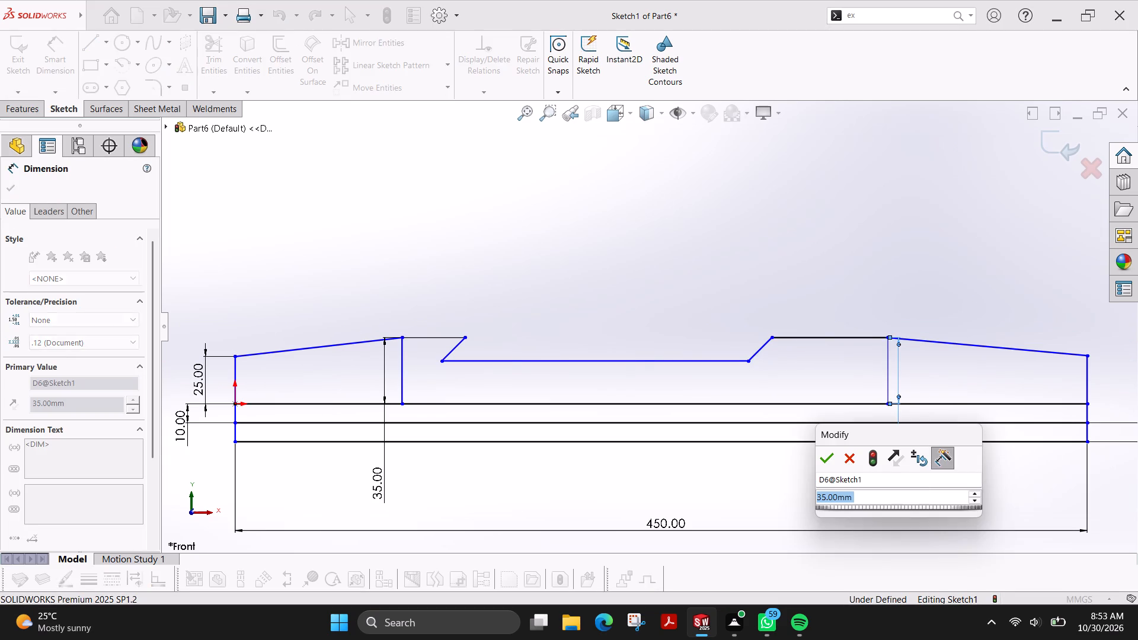
key("Return")
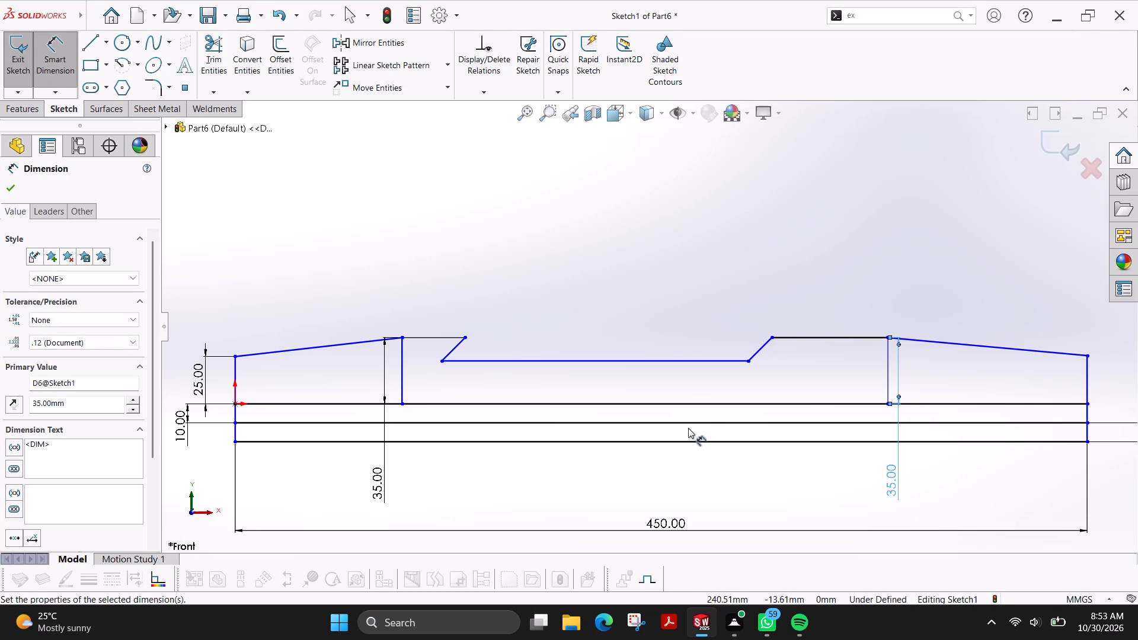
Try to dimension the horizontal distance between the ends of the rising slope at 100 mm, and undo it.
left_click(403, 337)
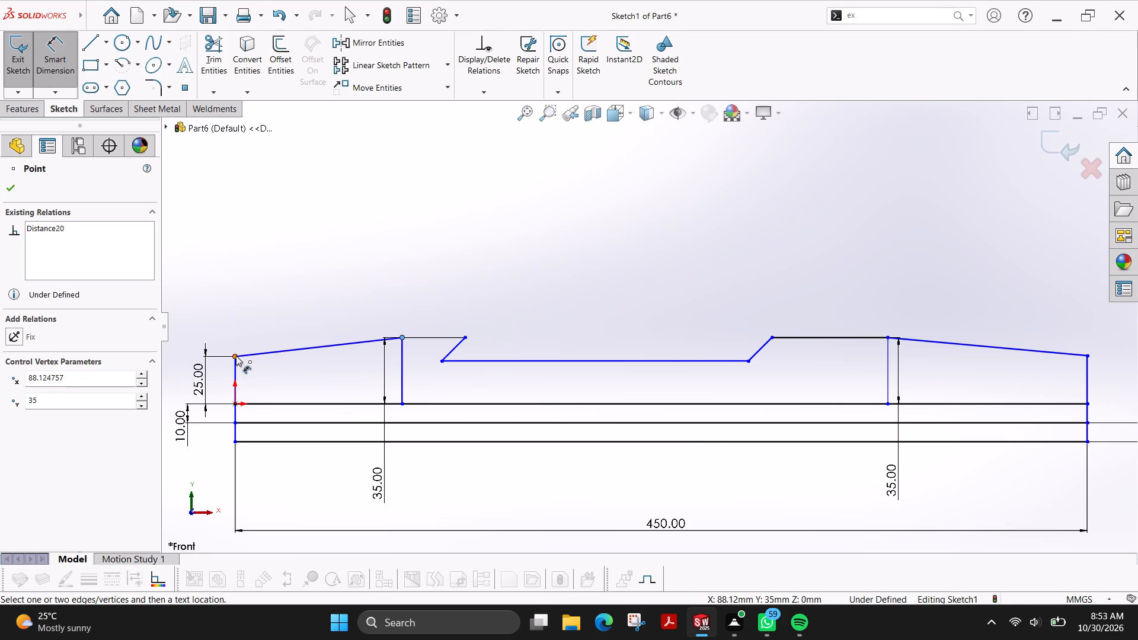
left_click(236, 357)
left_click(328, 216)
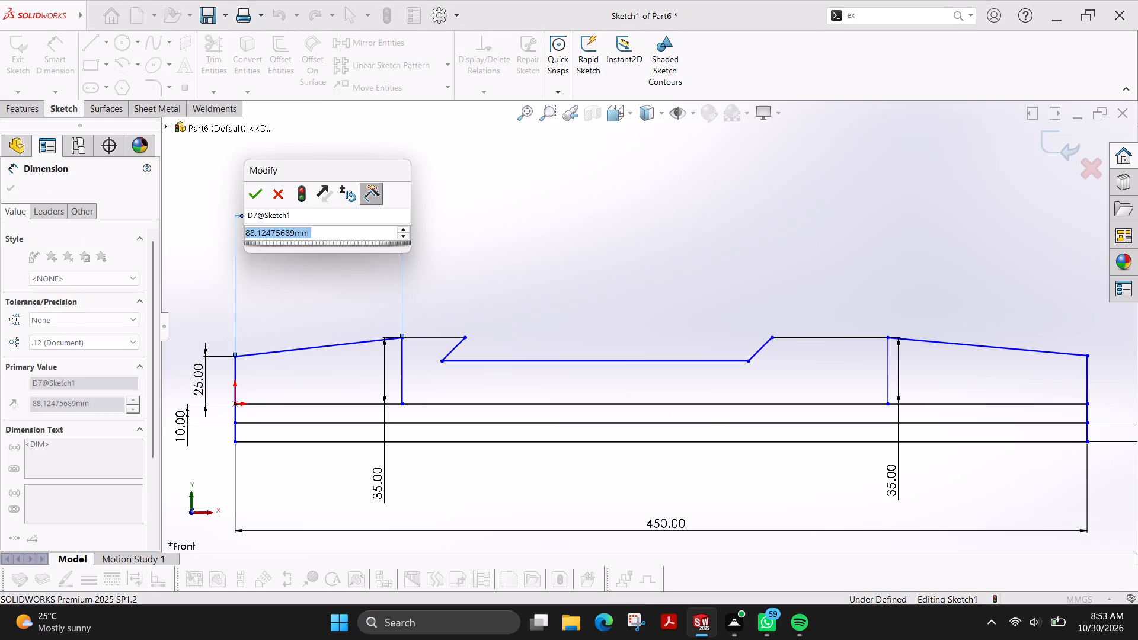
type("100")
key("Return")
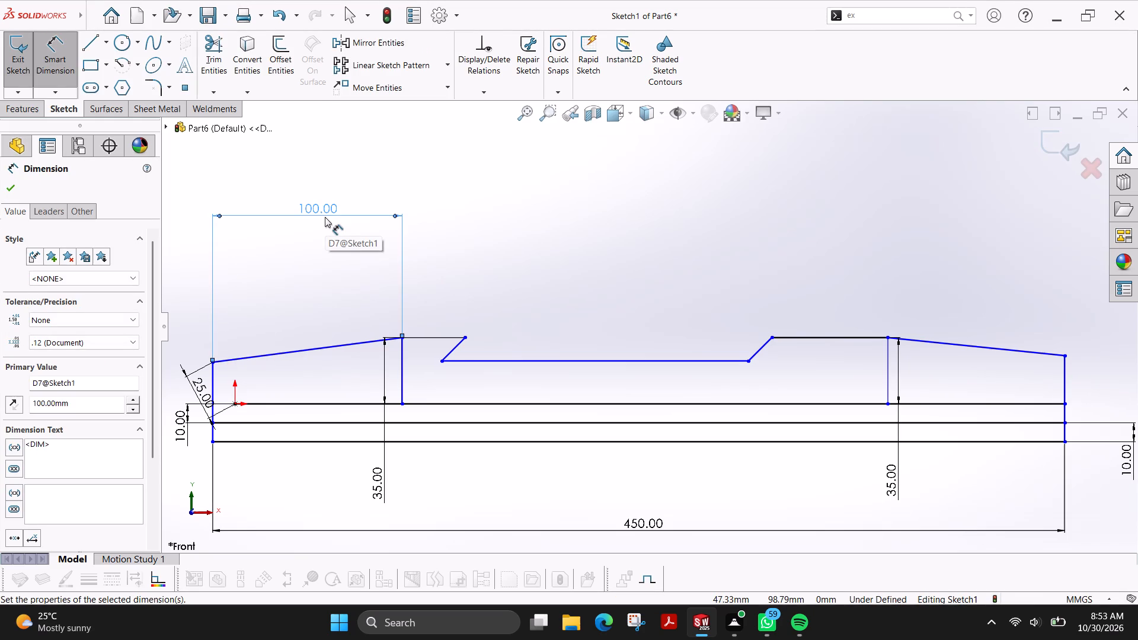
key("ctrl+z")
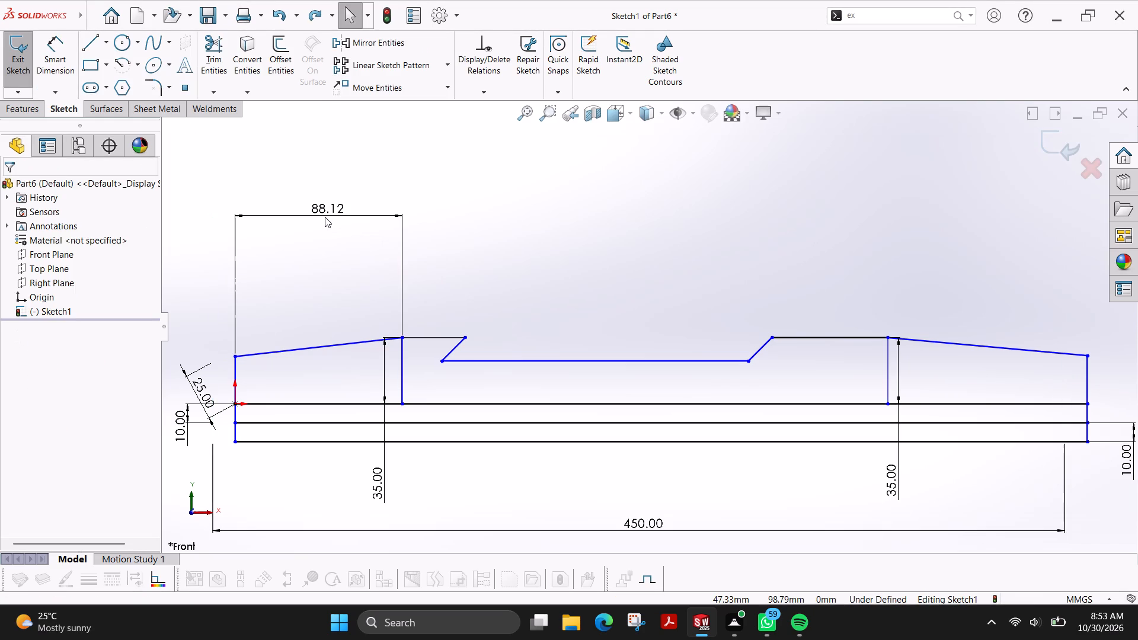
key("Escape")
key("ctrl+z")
Add a Fix relation to the vertical side that passes through the origin.
scroll(267, 396, "down", 1)
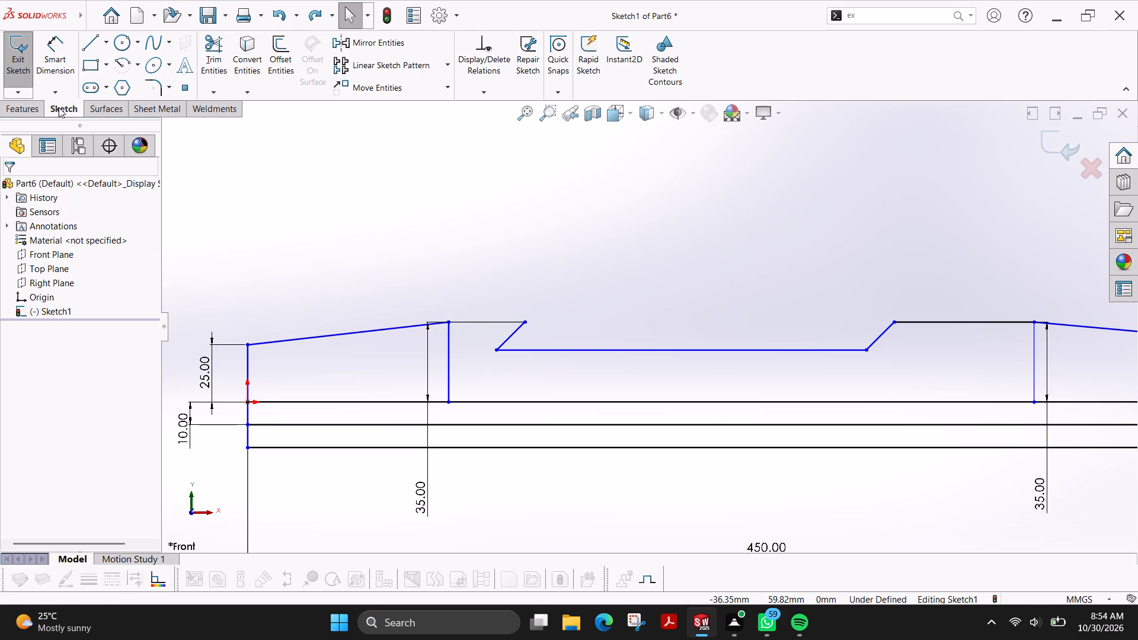
key("Escape")
key("Escape")
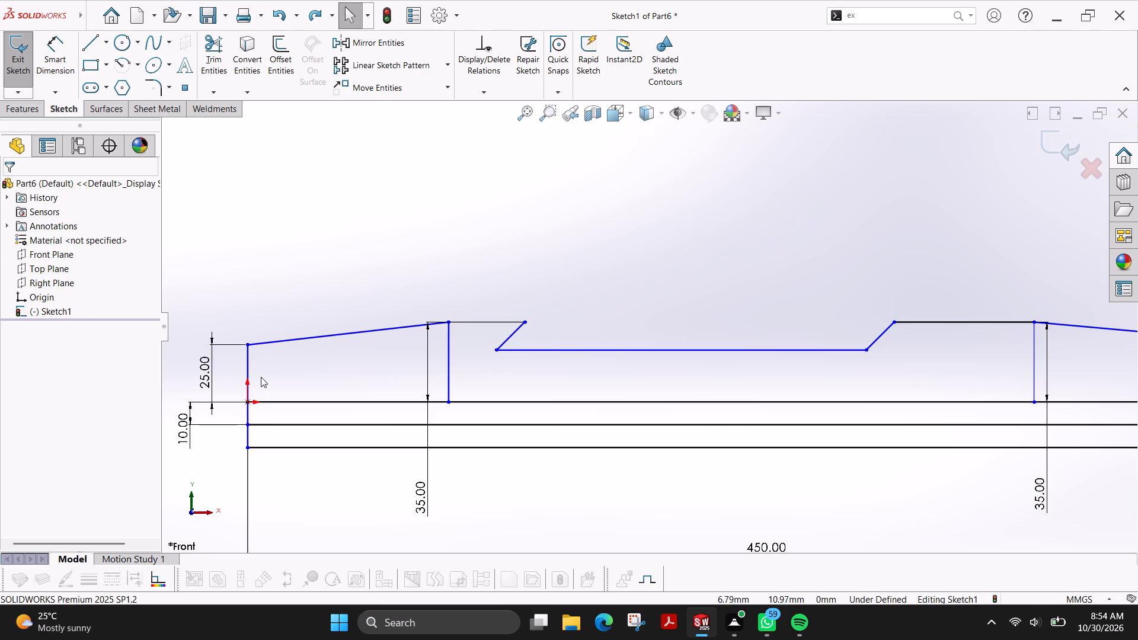
left_click(246, 367)
left_click(10, 370)
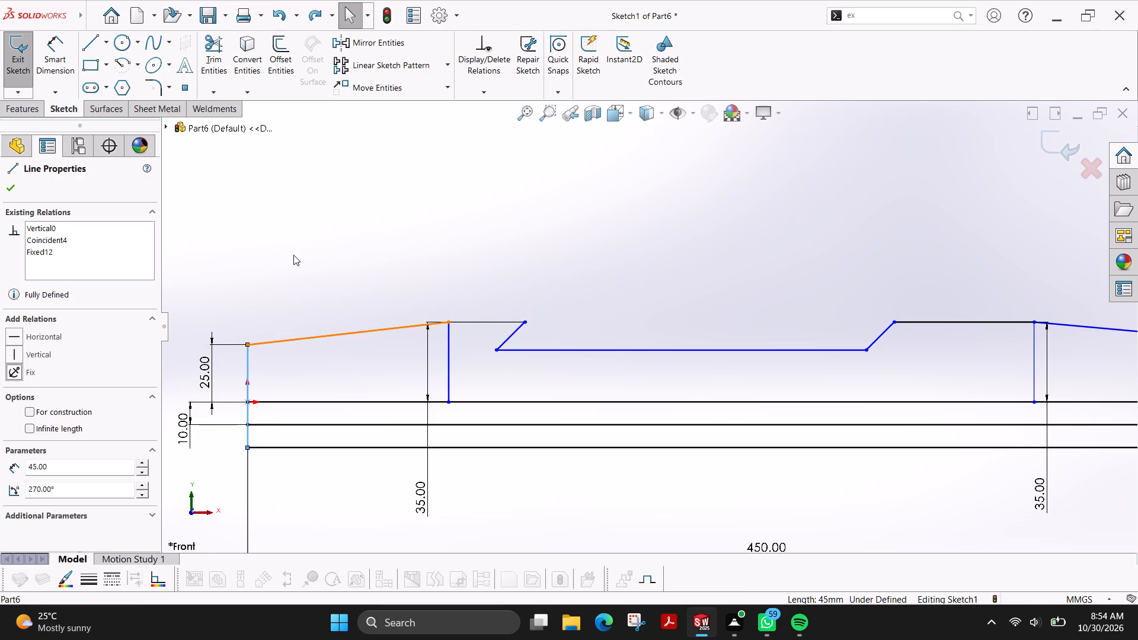
left_click(6, 370)
key("Escape")
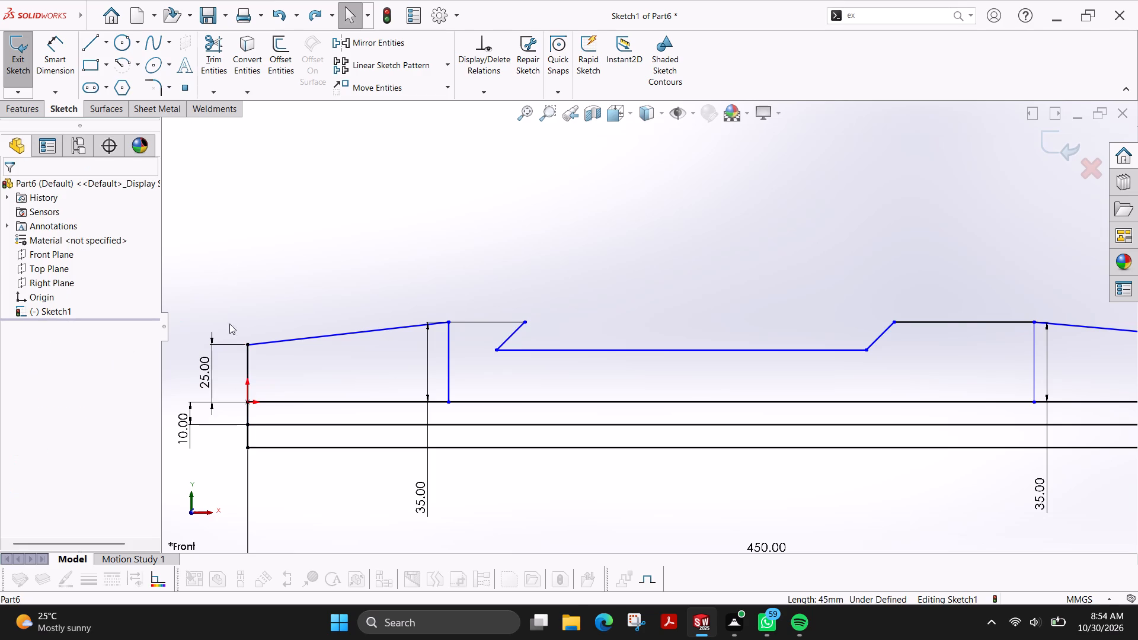
left_click(248, 366)
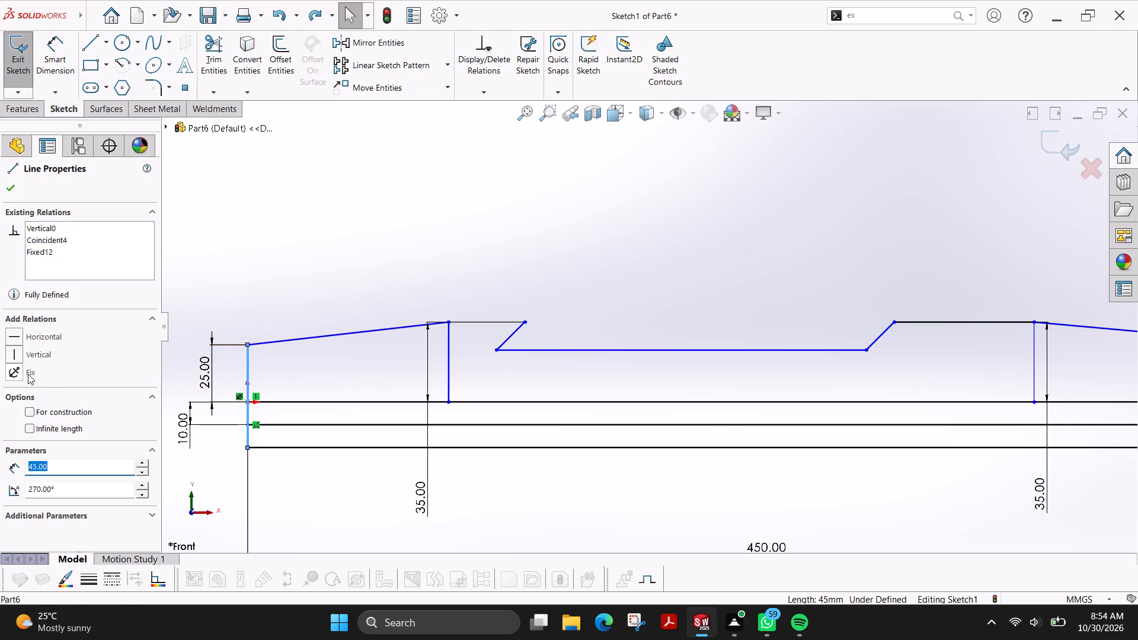
left_click(18, 376)
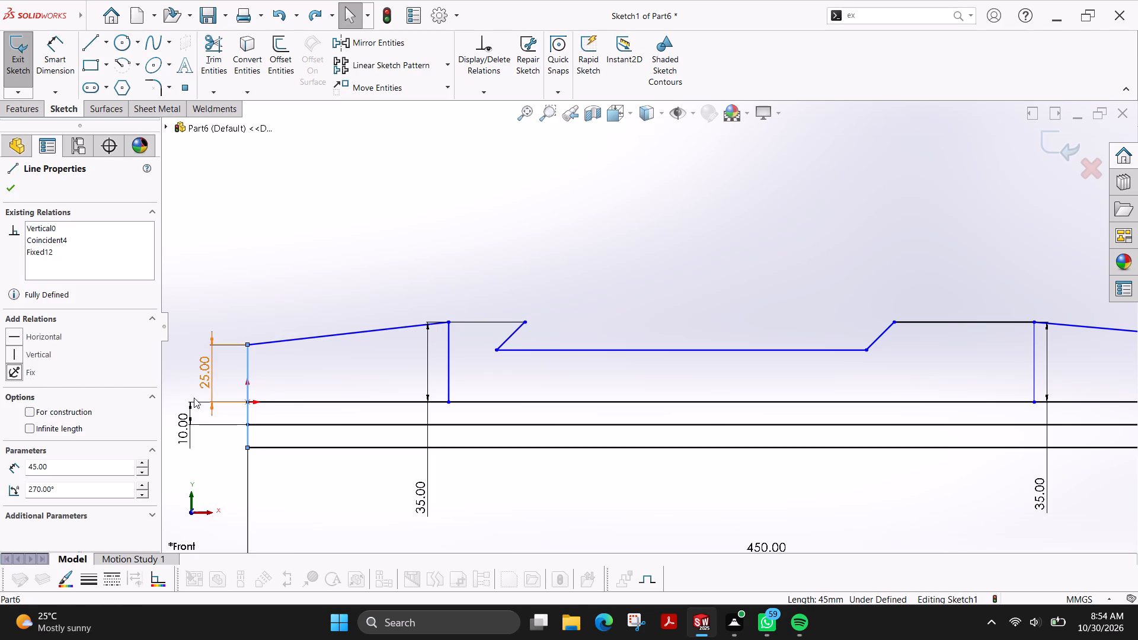
left_click(22, 377)
key("Escape")
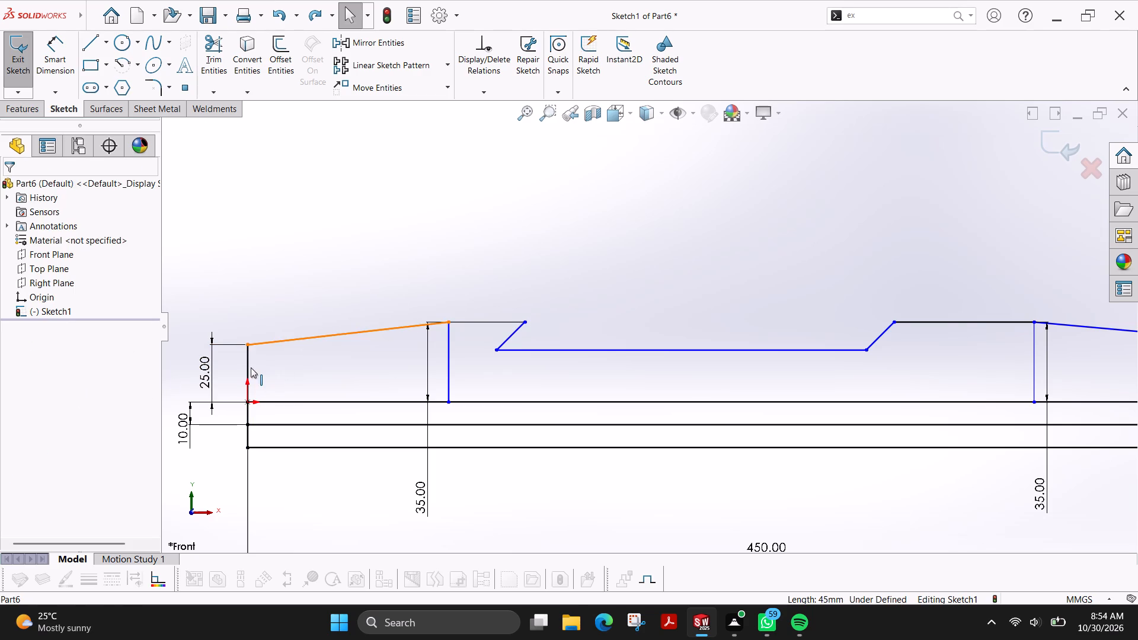
left_click(244, 367)
key("Escape")
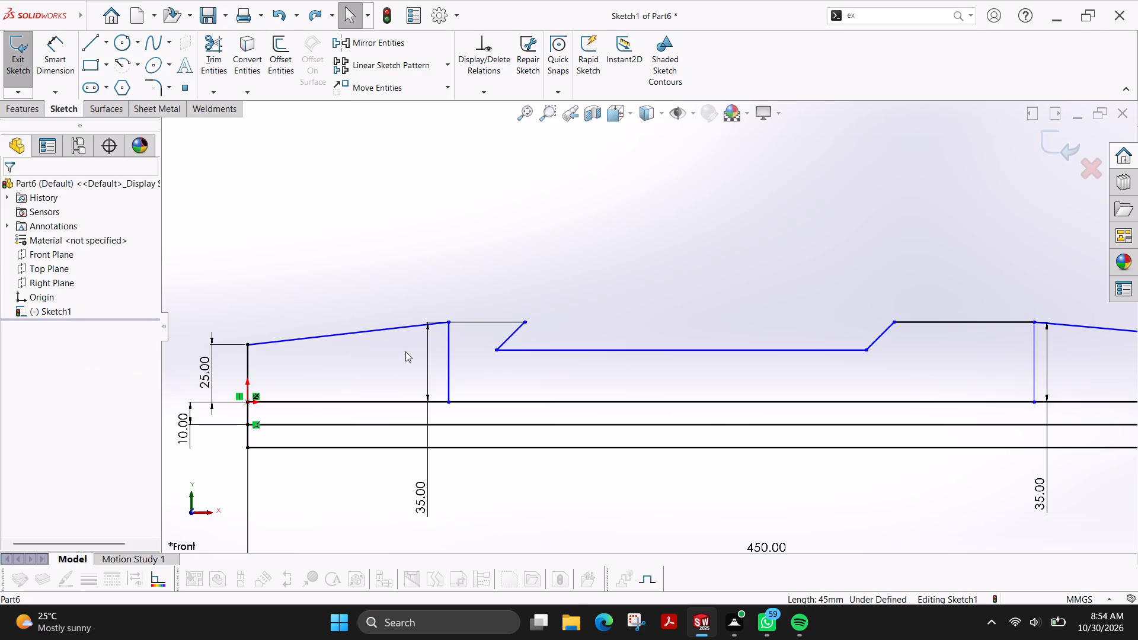
Dimension the horizontal distance between the two ends of the rising slope at 100 mm.
left_click(51, 49)
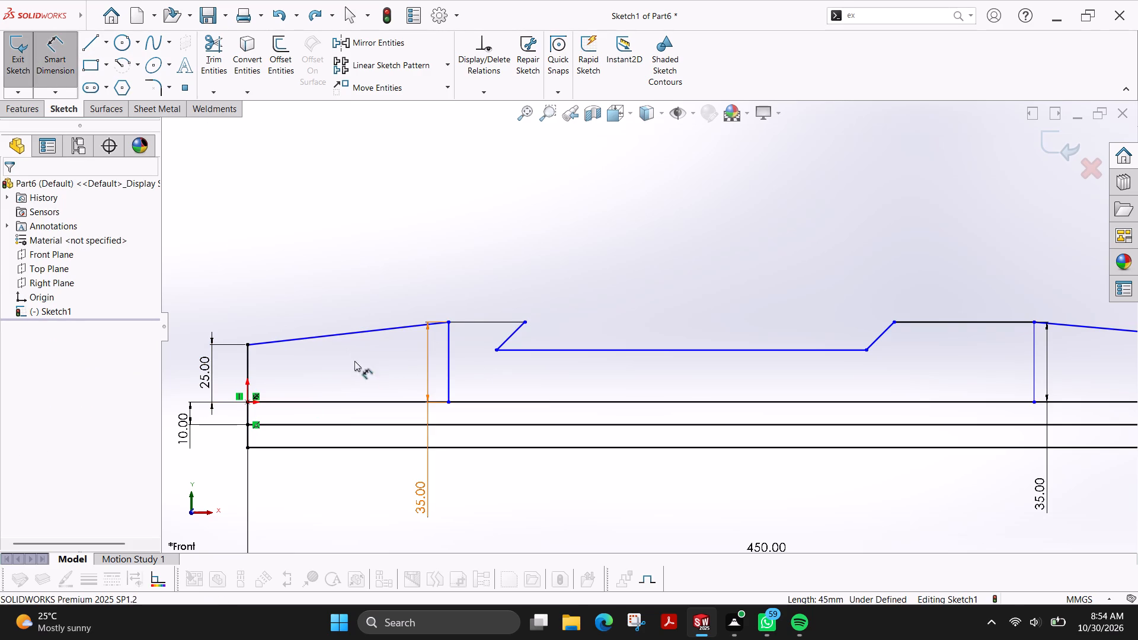
left_click(249, 345)
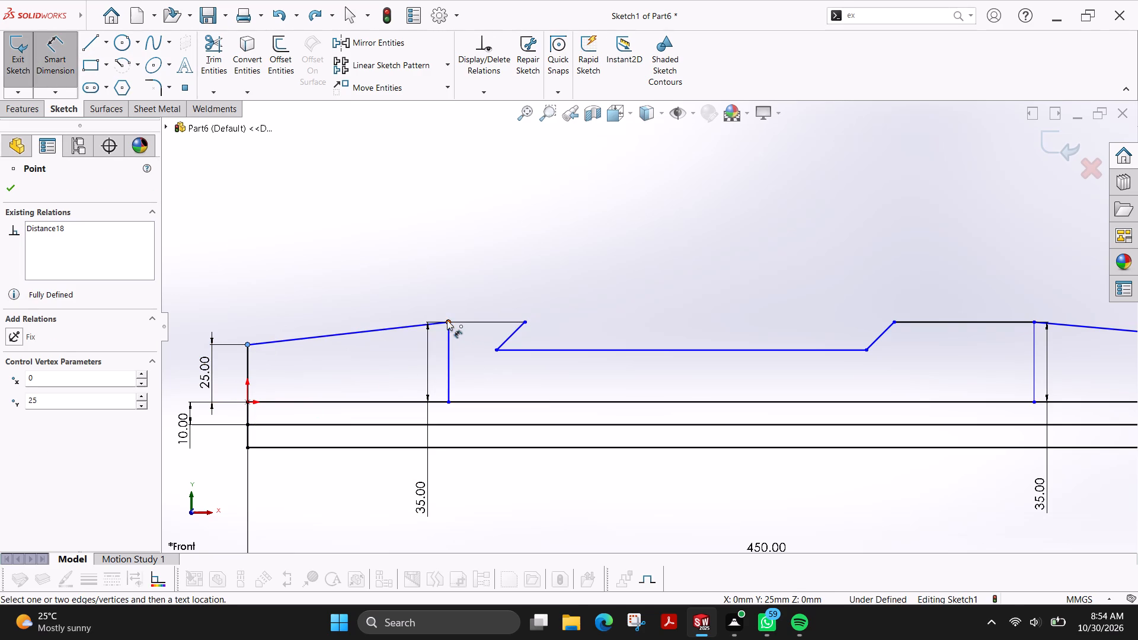
left_click(447, 321)
left_click(364, 237)
type("100")
key("Return")
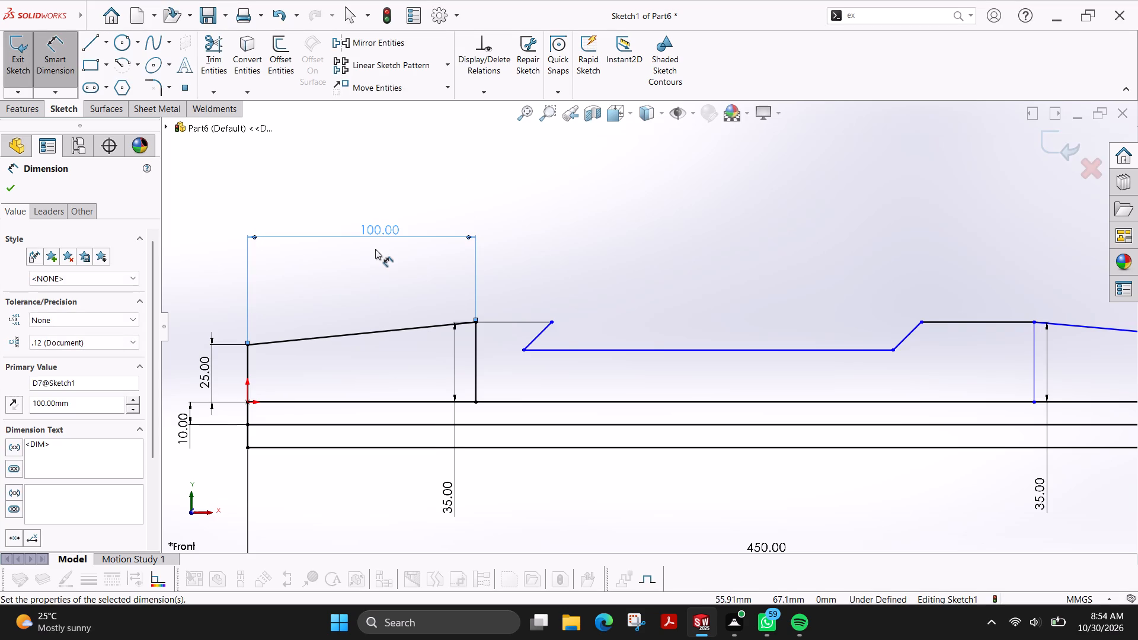
Dimension the height of the downward slope's lower end above the horizontal line through the origin at 25 mm.
scroll(1027, 356, "up", 2)
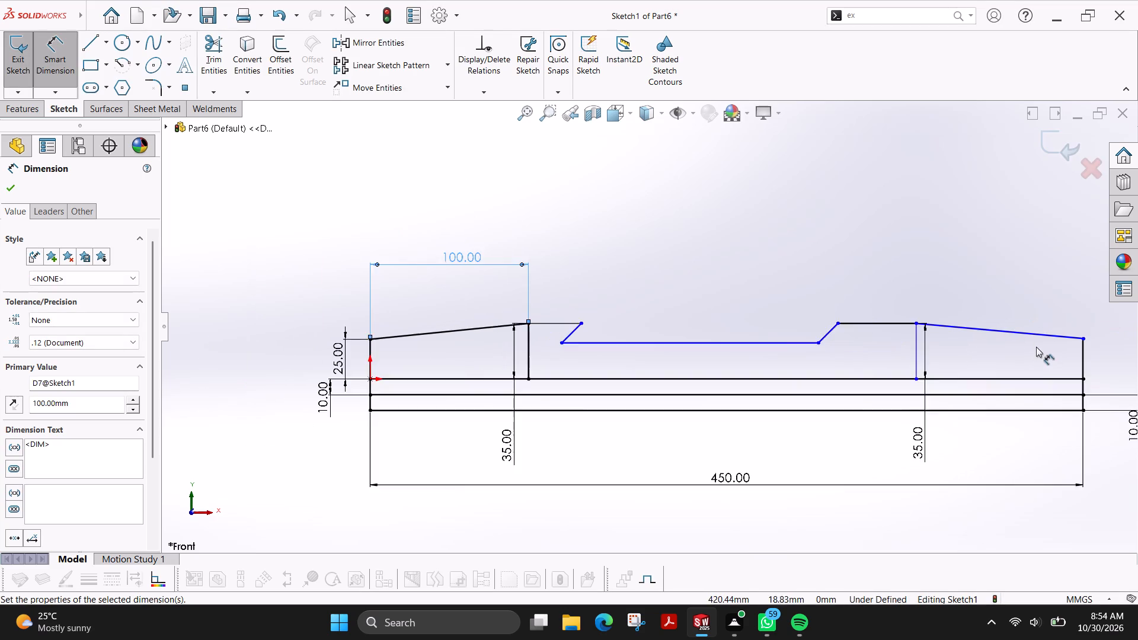
scroll(1036, 346, "down", 2)
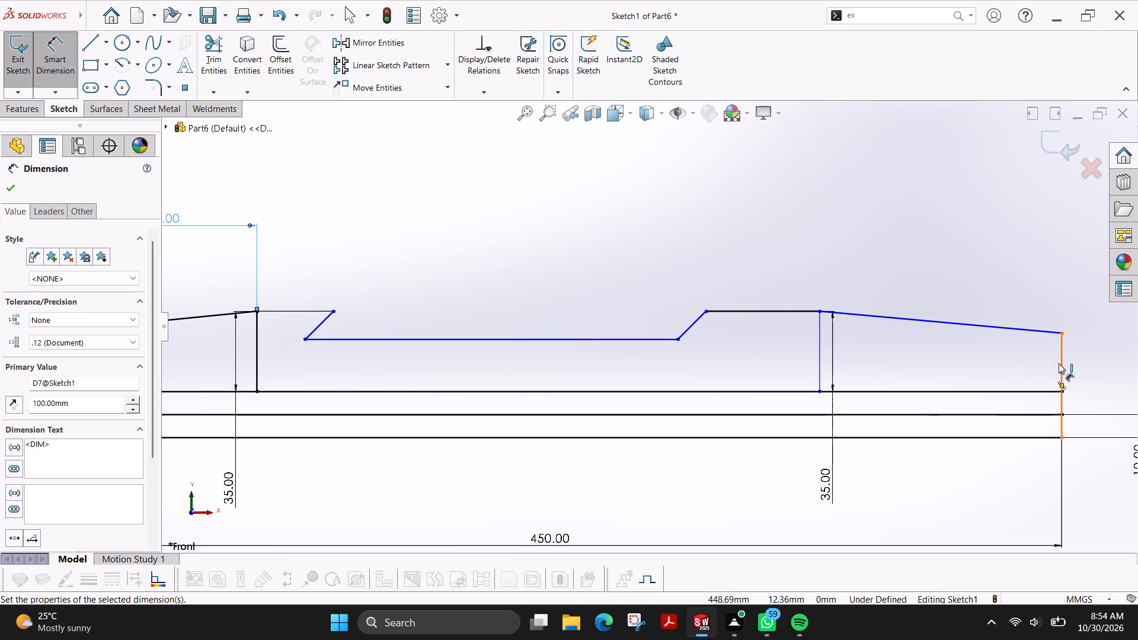
left_click(1037, 391)
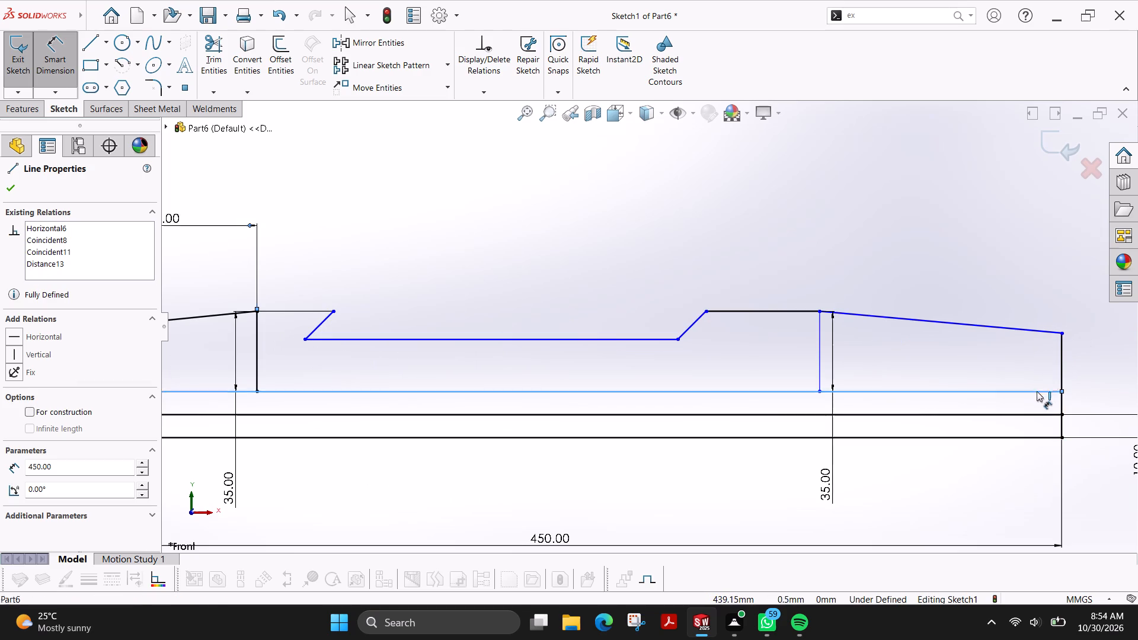
left_click(1062, 332)
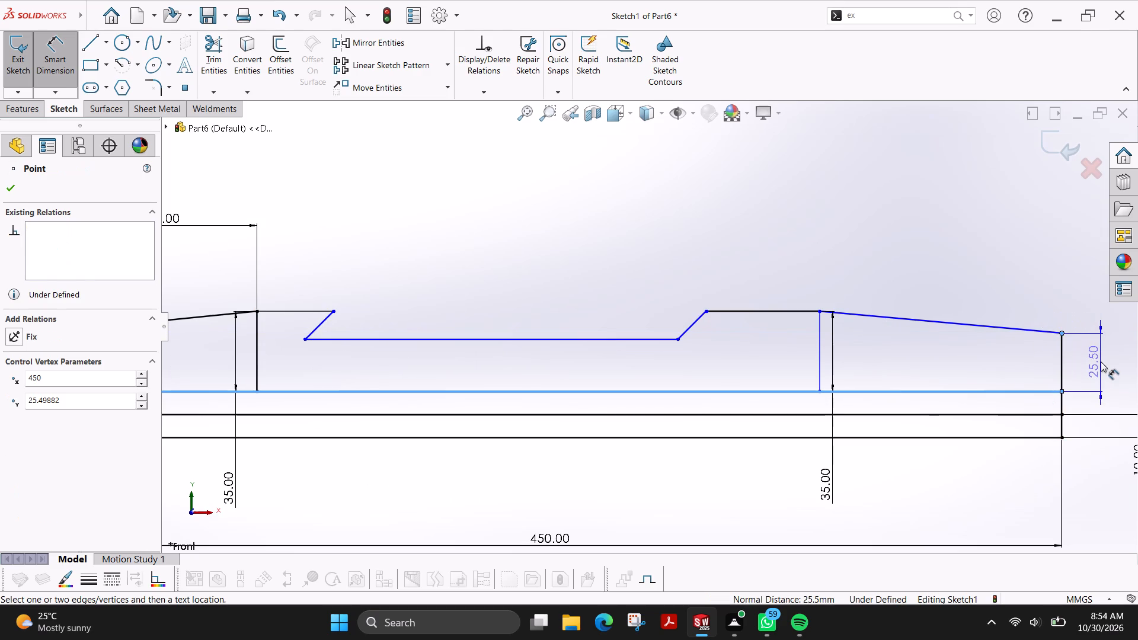
left_click(1101, 361)
type("25")
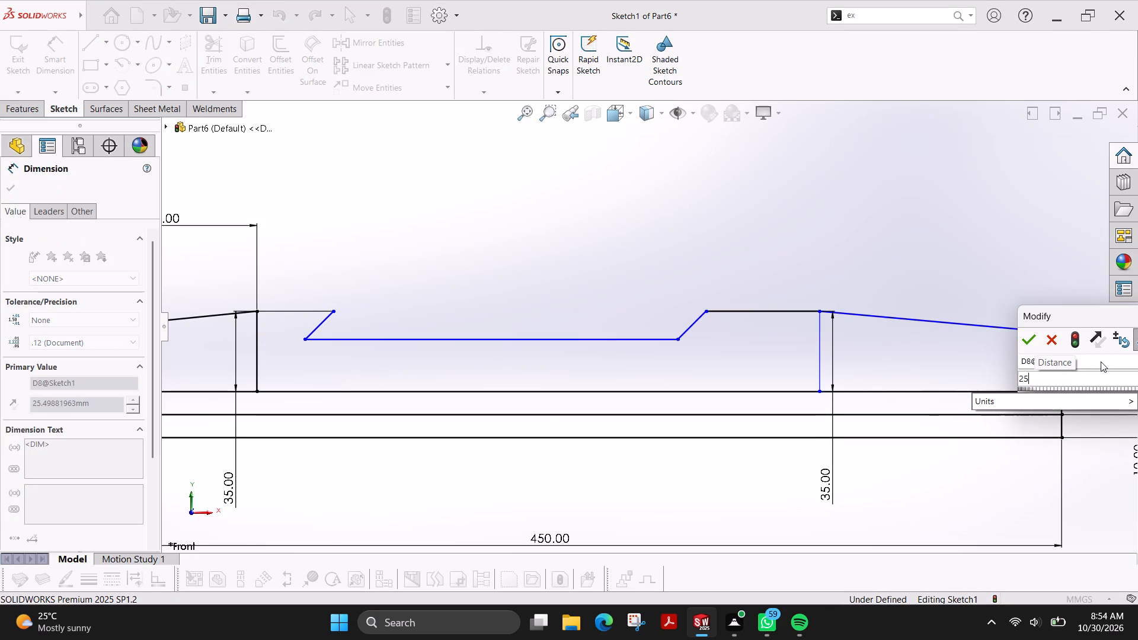
key("Return")
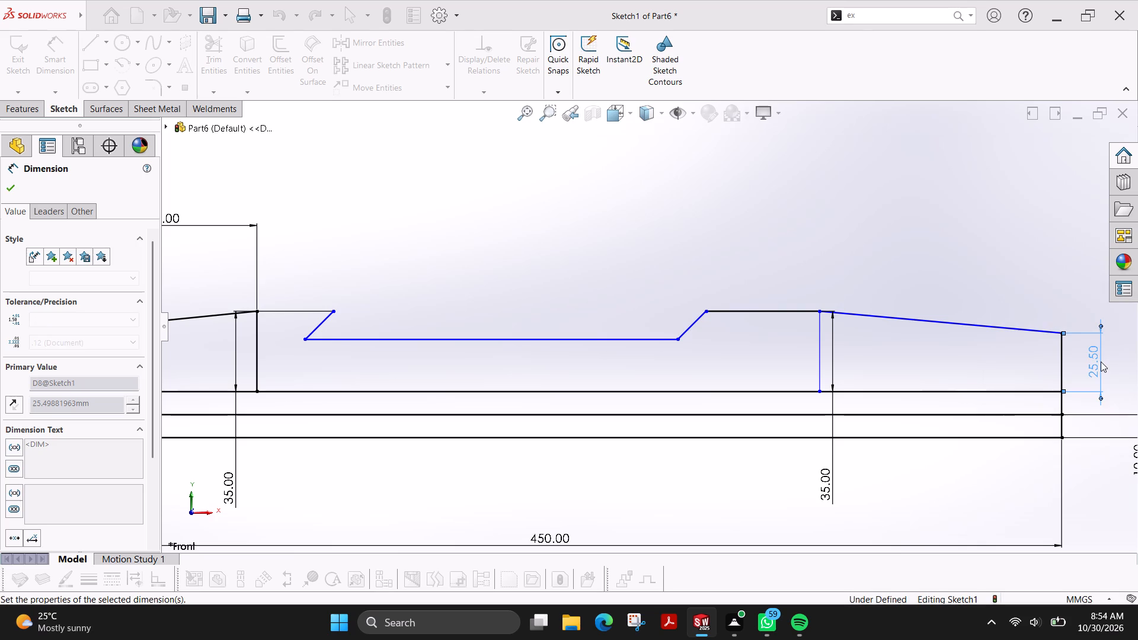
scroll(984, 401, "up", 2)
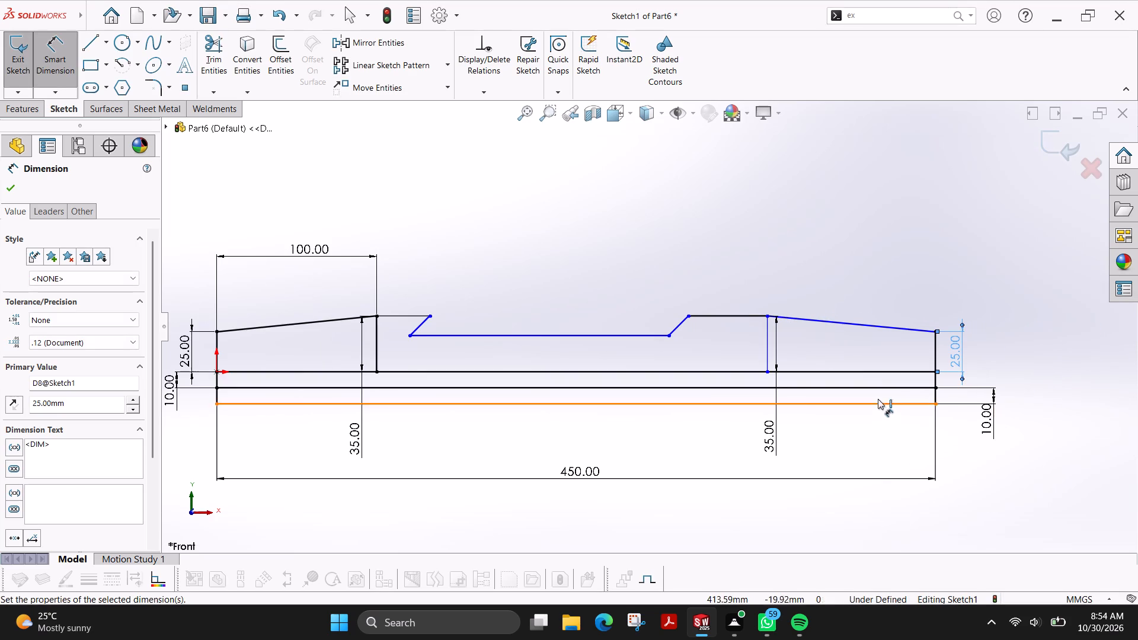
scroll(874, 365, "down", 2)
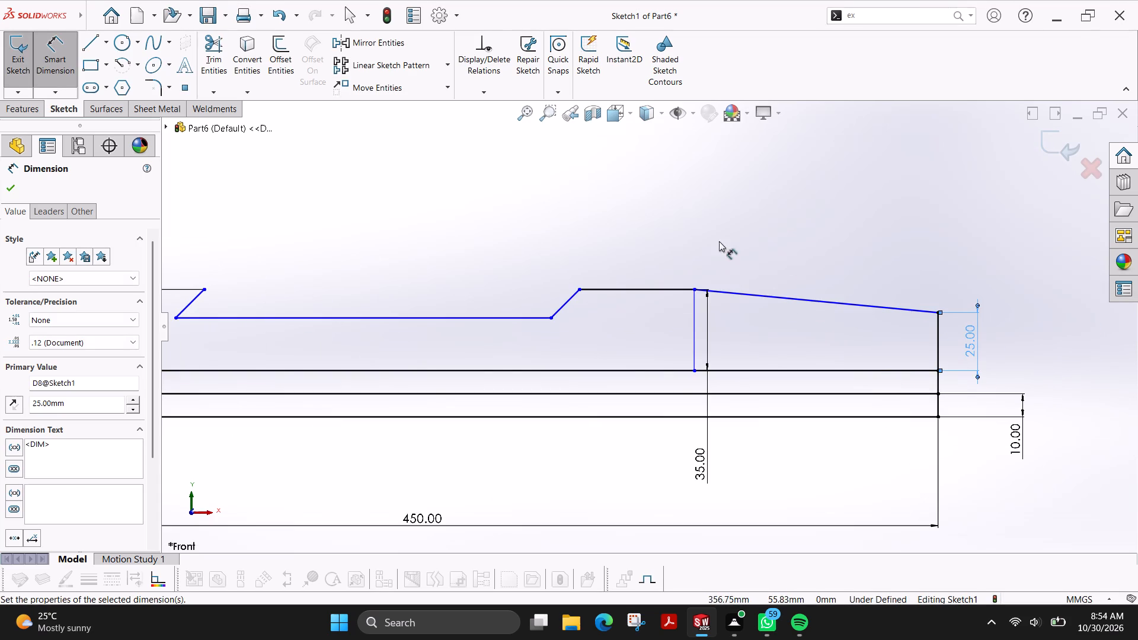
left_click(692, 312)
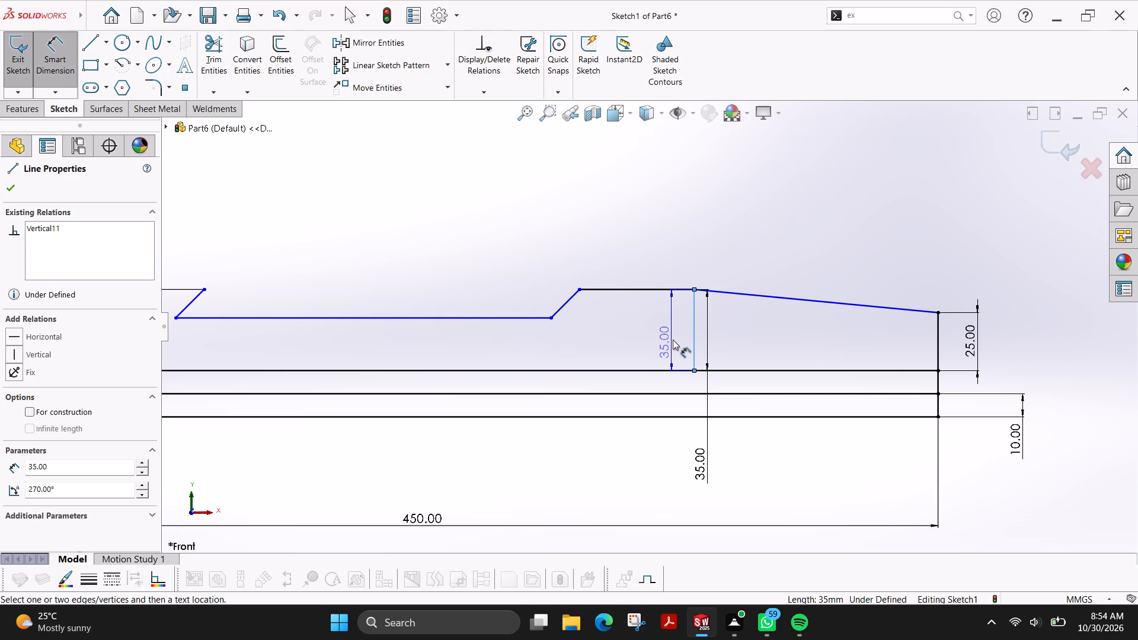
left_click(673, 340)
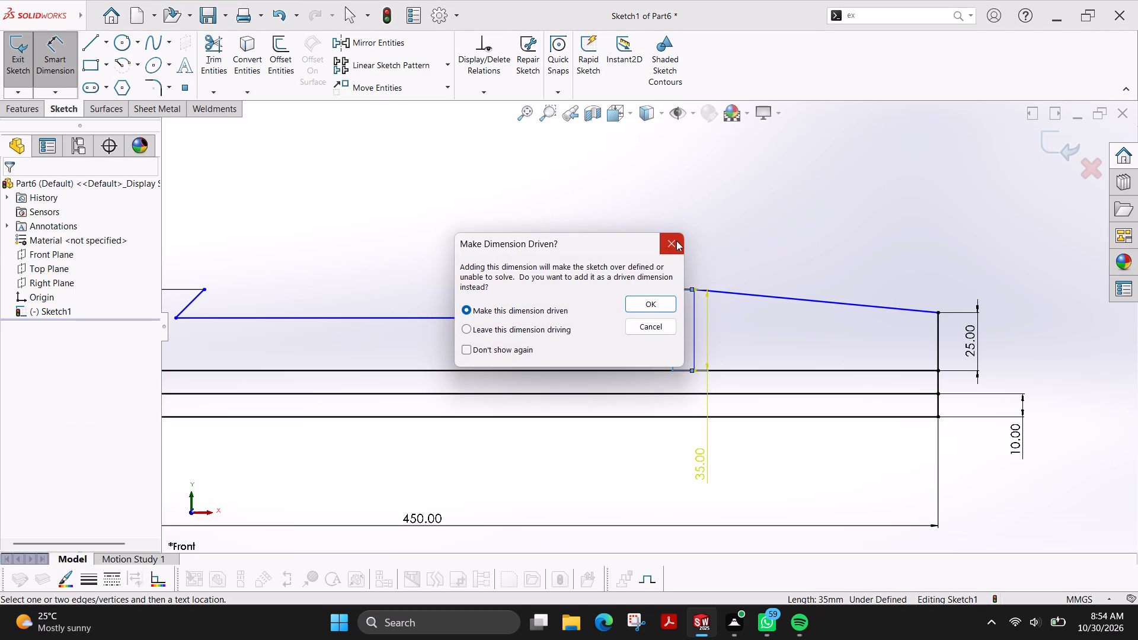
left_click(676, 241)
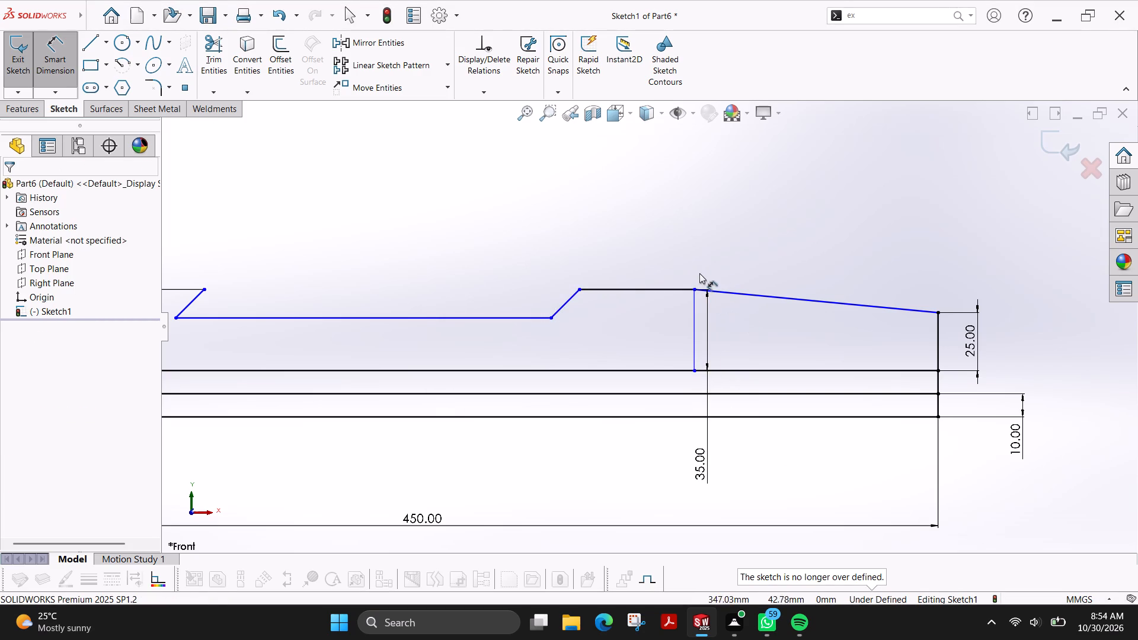
Dimension the horizontal distance between the two ends of the downward slope at 100 mm.
left_click(693, 292)
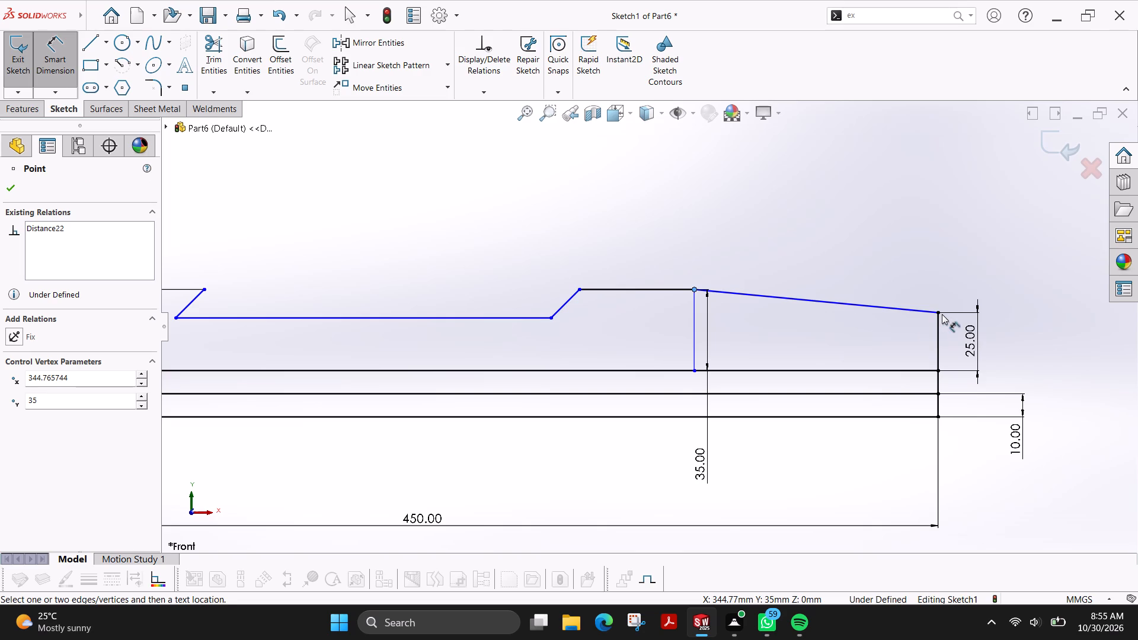
left_click(940, 315)
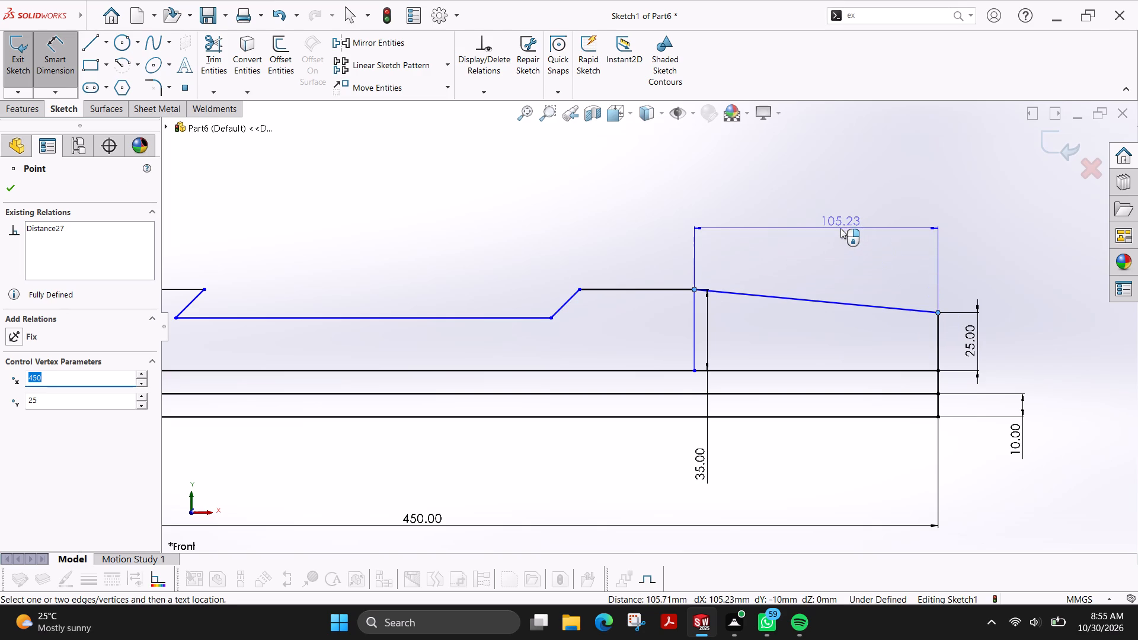
left_click(839, 225)
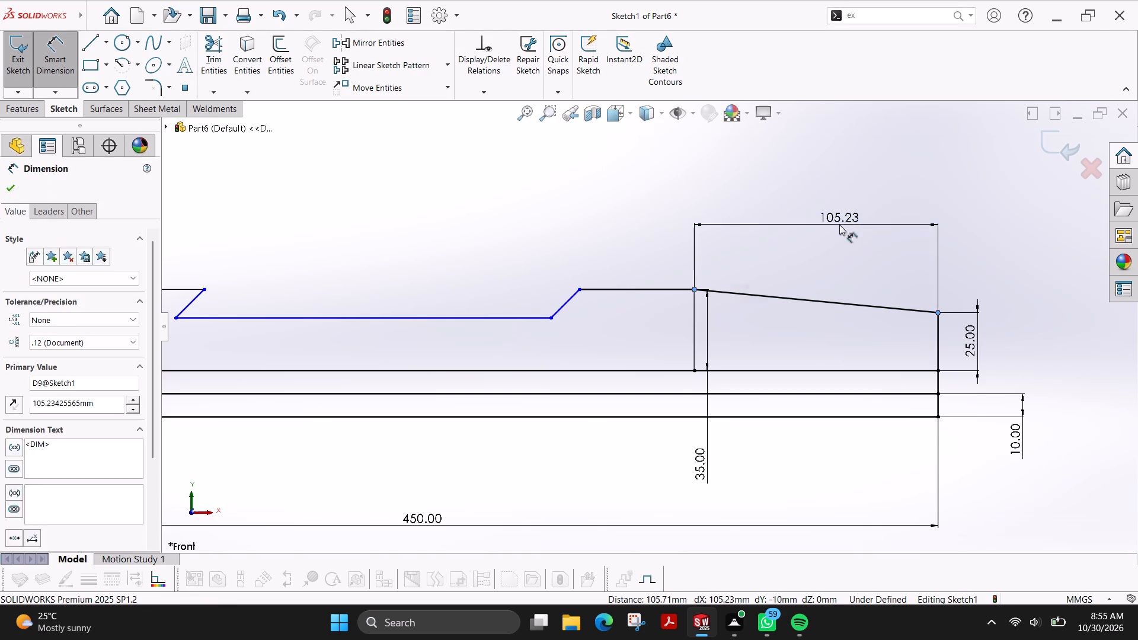
type("100")
key("Return")
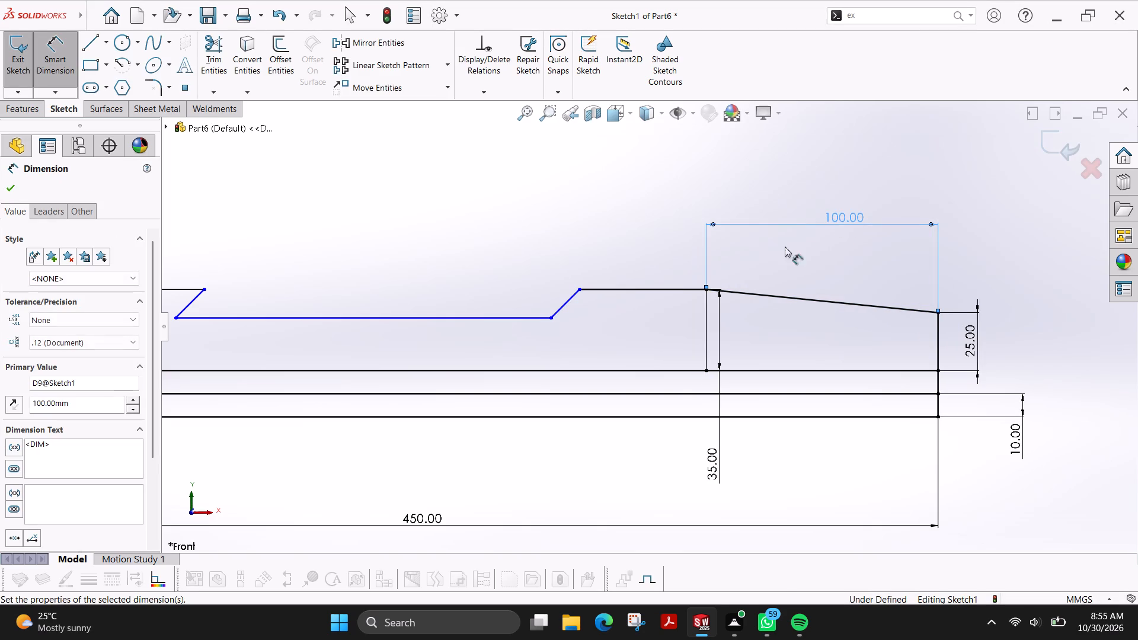
Dimension the angle between the recess floor and its slanted side nearest the origin at 45°.
scroll(497, 380, "up", 3)
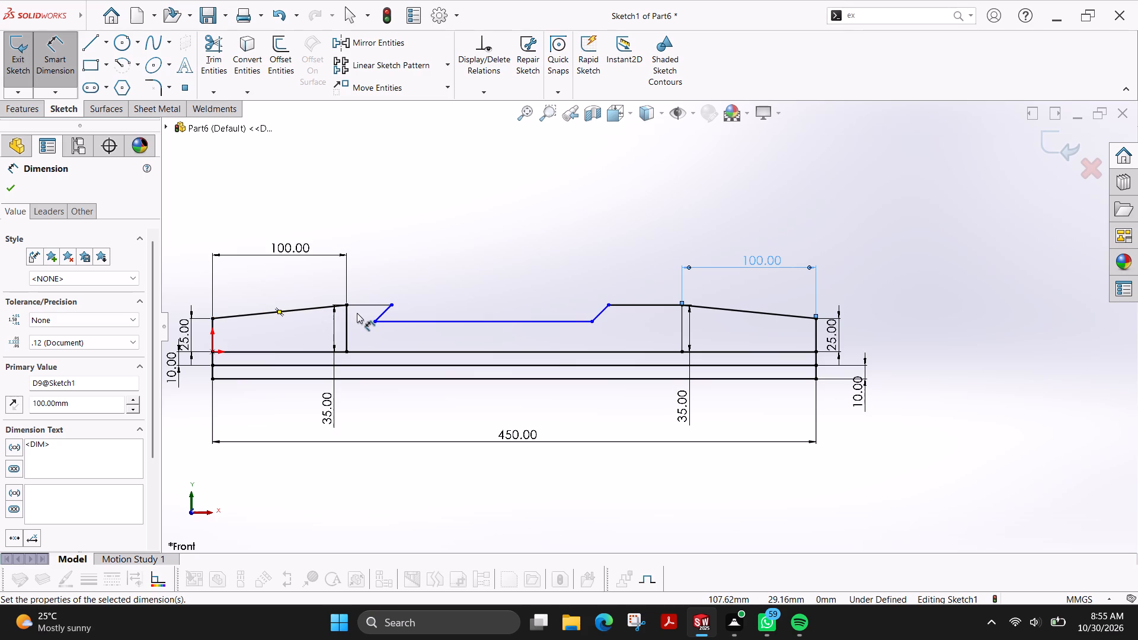
scroll(490, 280, "down", 2)
left_click(347, 337)
left_click(360, 343)
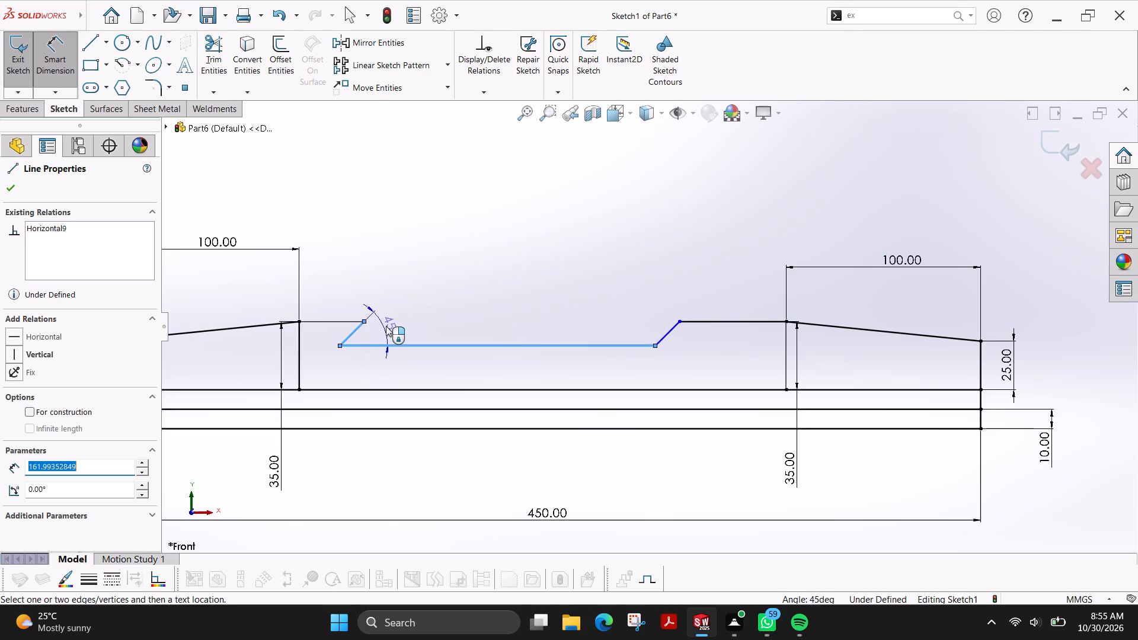
left_click(386, 326)
key("Return")
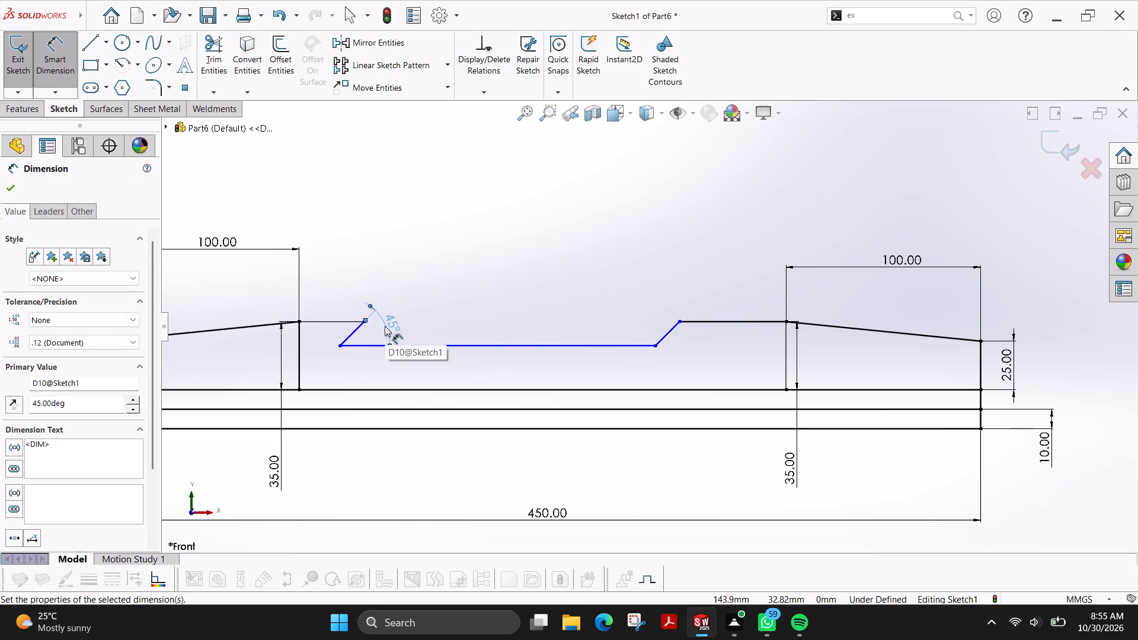
Dimension the length of the recess floor between its two end points at 140 mm.
left_click(338, 348)
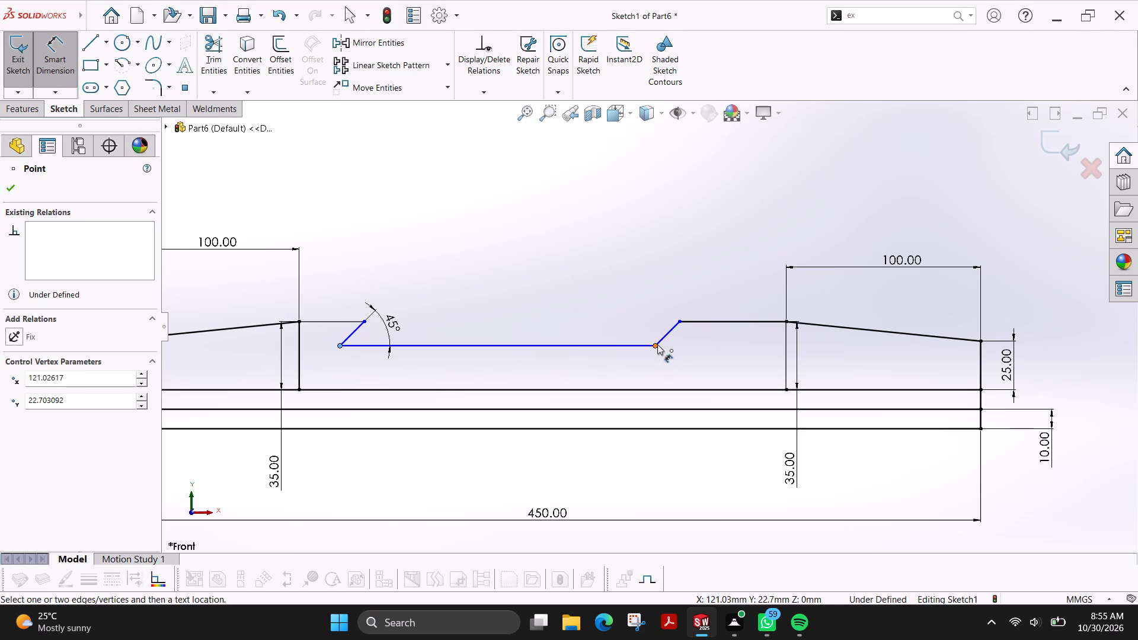
left_click(656, 344)
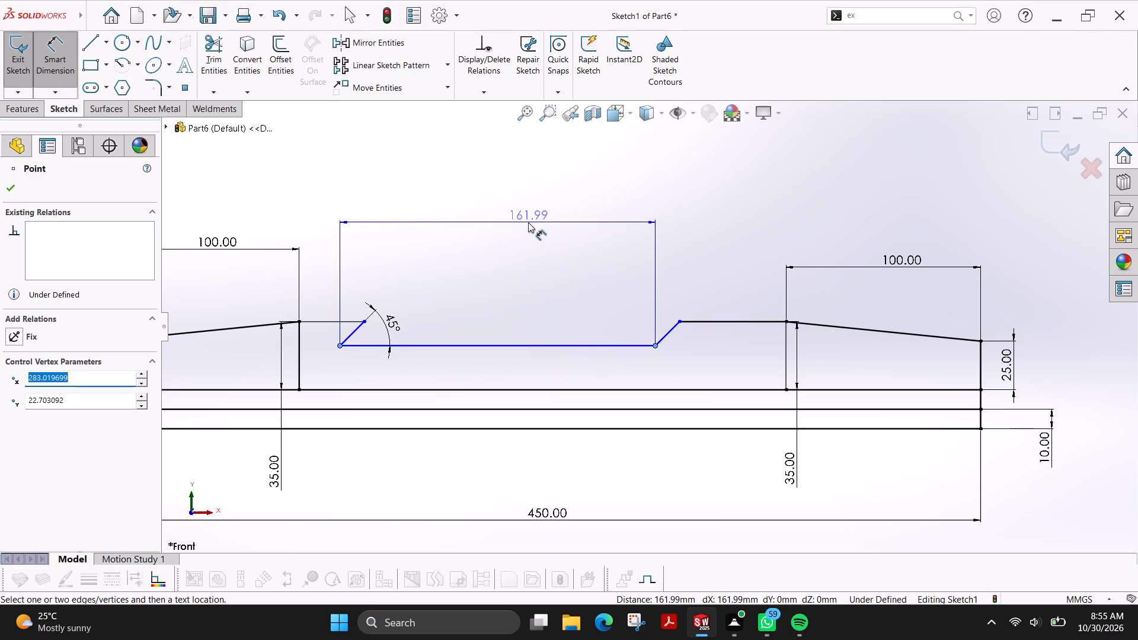
left_click(528, 222)
type("140")
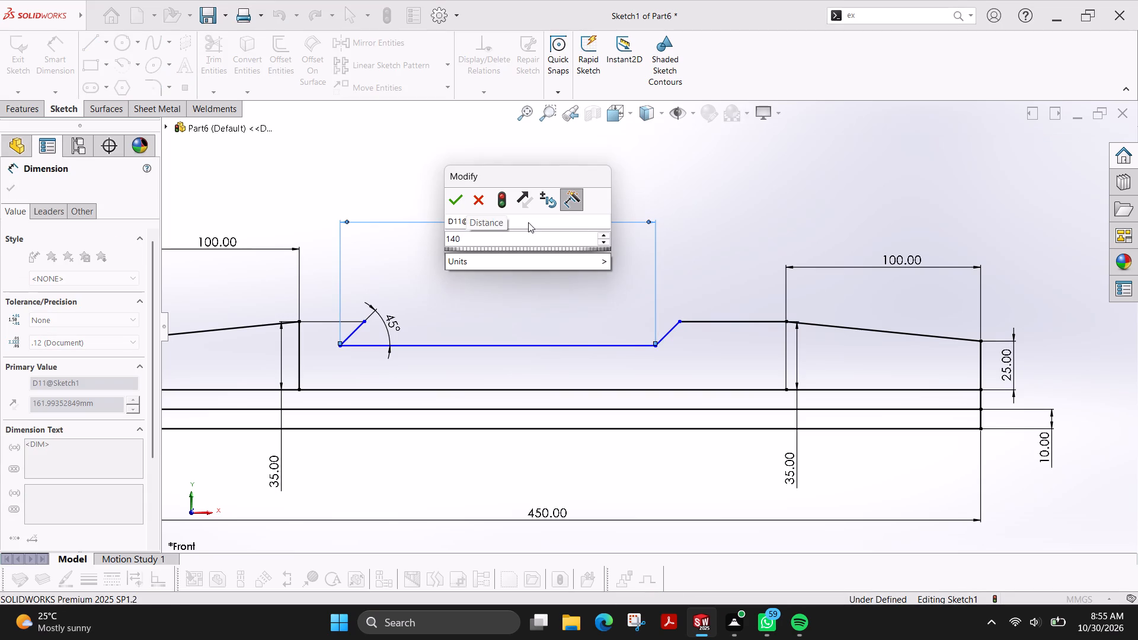
key("Return")
Dimension the horizontal distance from the vertical side through the origin to the nearer end of the recess floor at 127 mm.
scroll(582, 296, "up", 1)
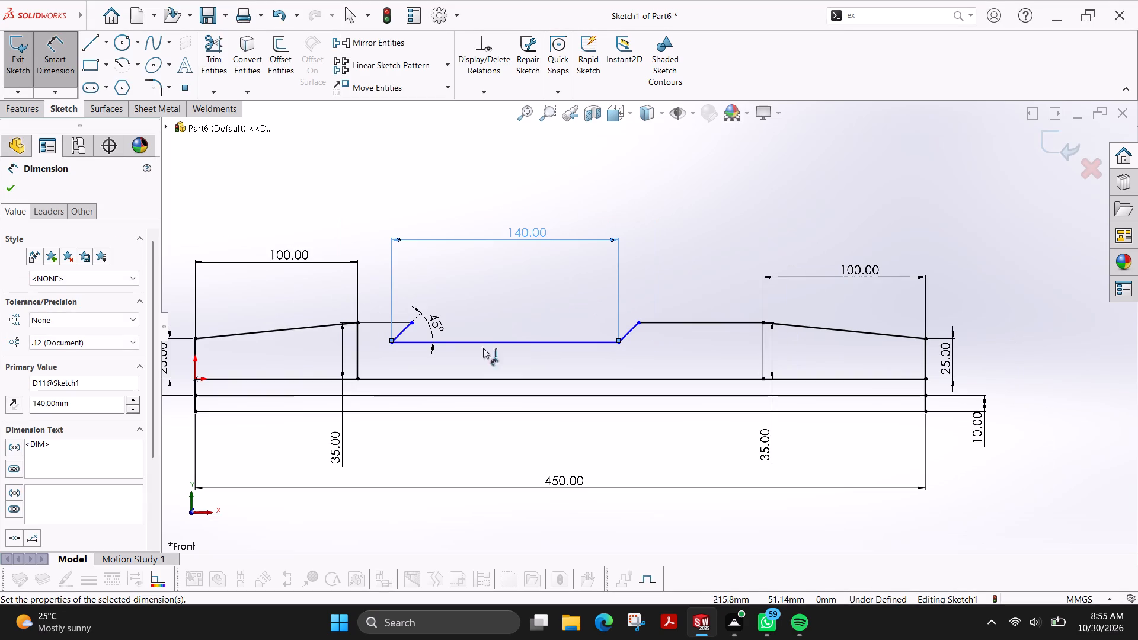
left_click(390, 343)
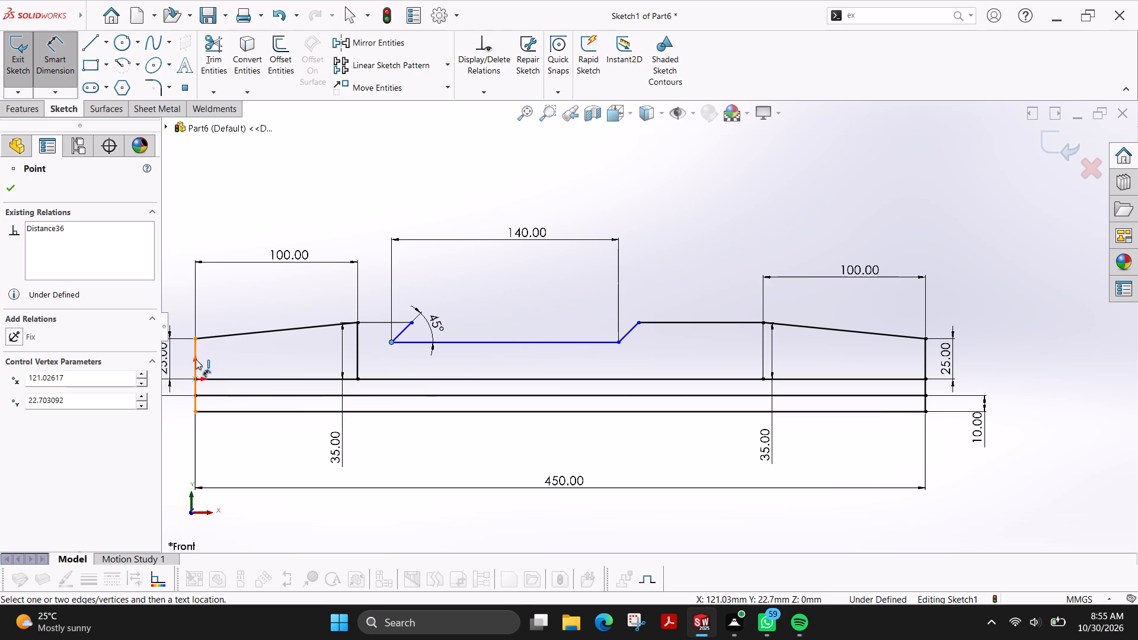
left_click(194, 354)
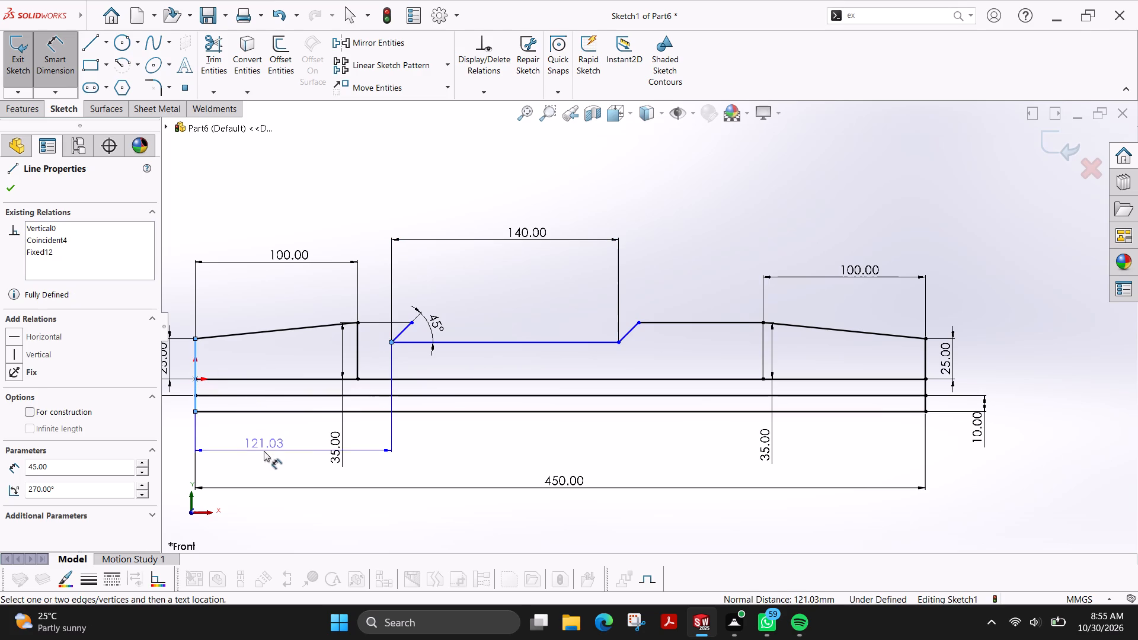
left_click(264, 452)
type("127")
key("Return")
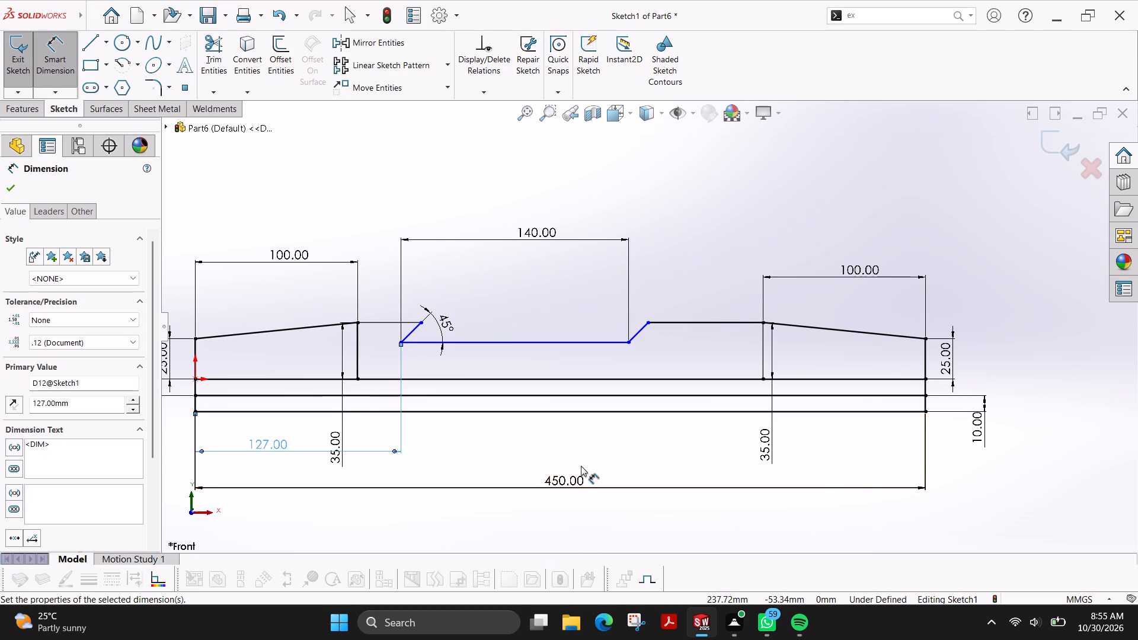
Draw a 20 mm vertical line from the horizontal line through the origin to the bottom line, about 423 mm from the origin.
scroll(581, 466, "up", 1)
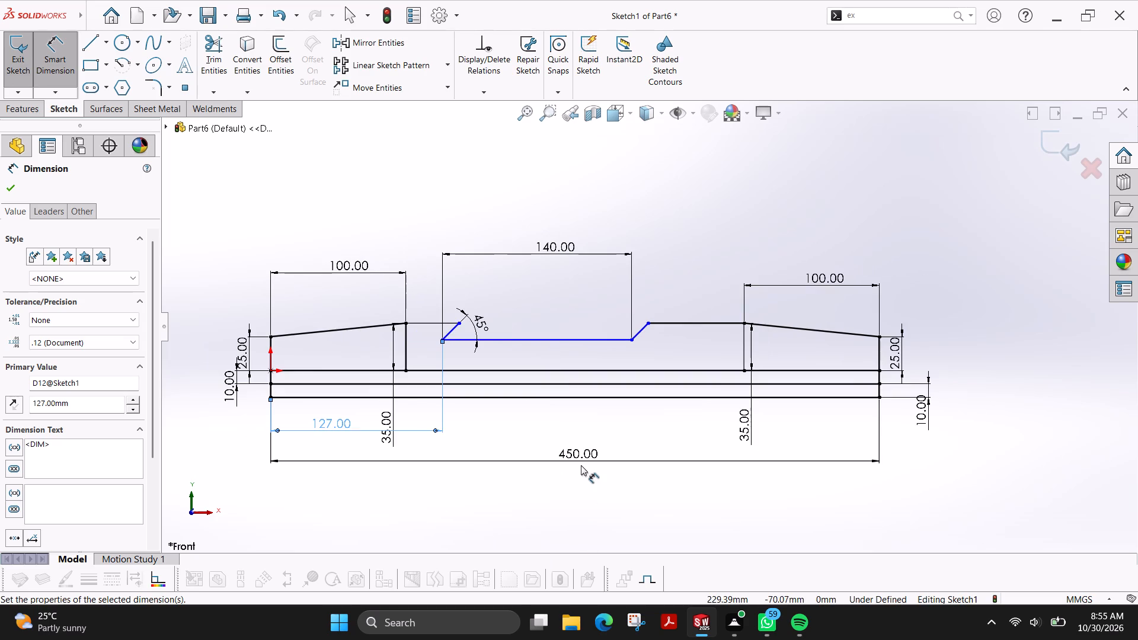
left_click(86, 41)
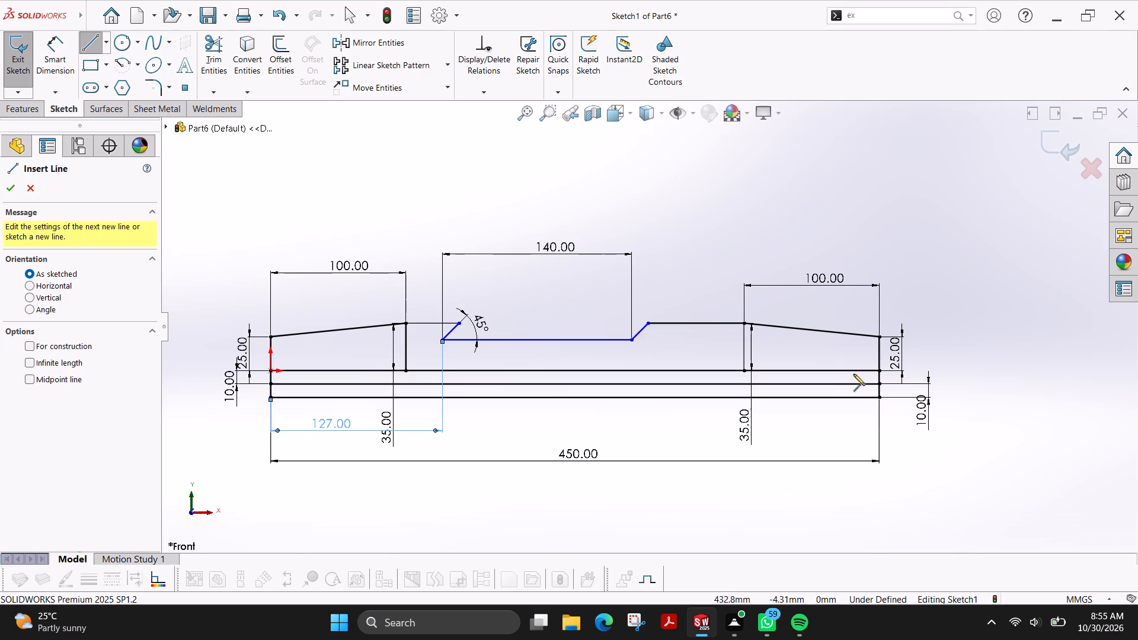
left_click(842, 373)
left_click(842, 400)
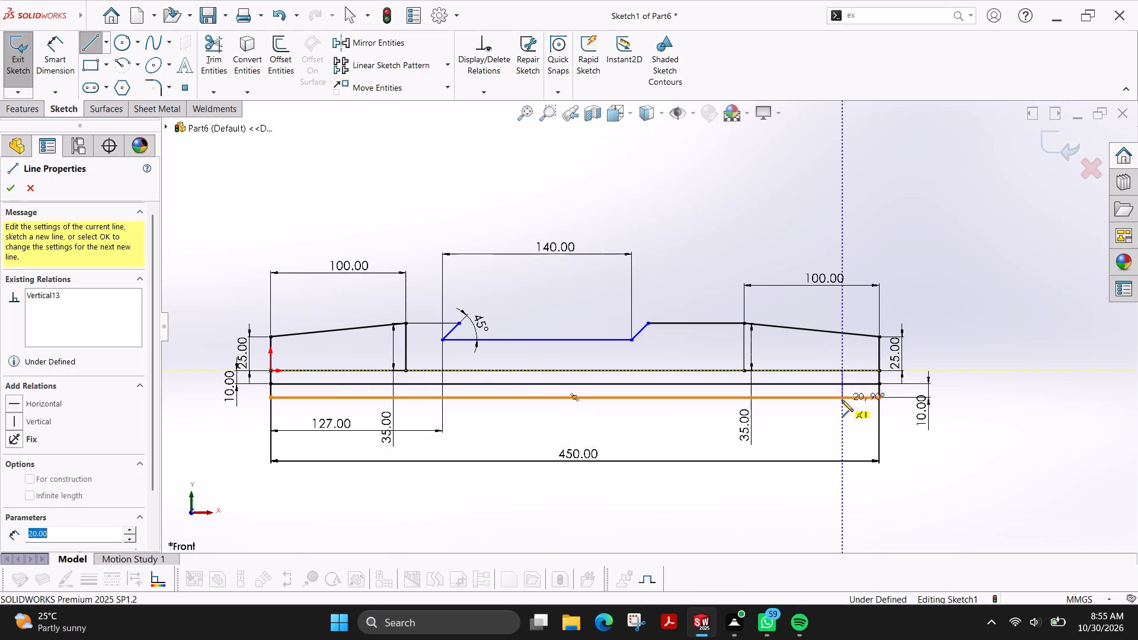
key("Escape")
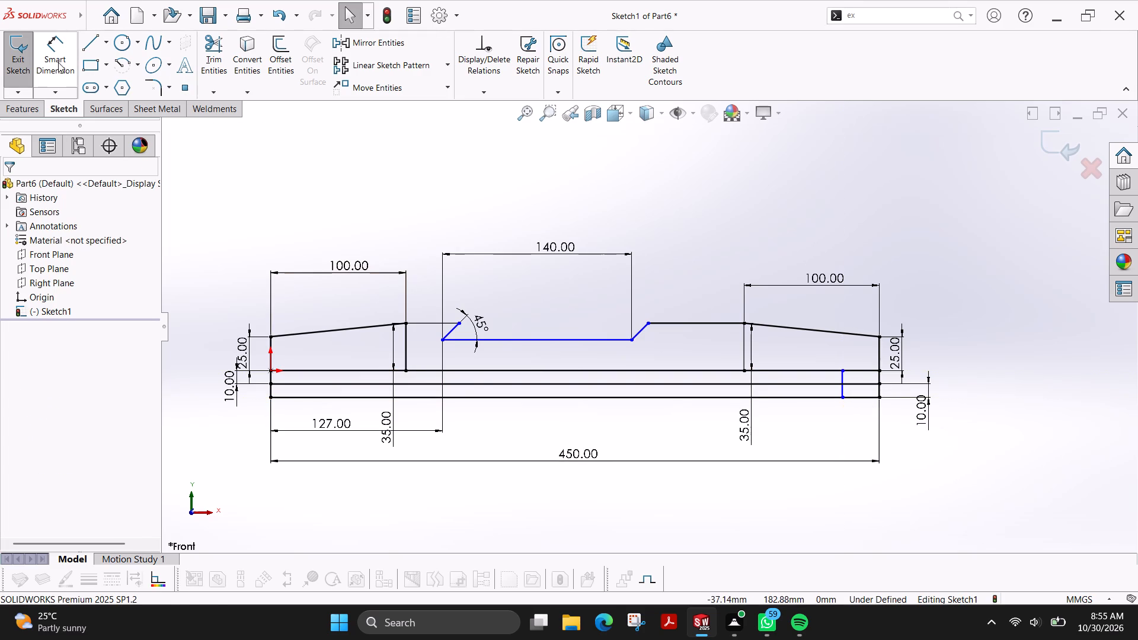
Dimension the horizontal distance from the vertical side through the origin to the short vertical line at 430 mm.
left_click(58, 62)
left_click(842, 388)
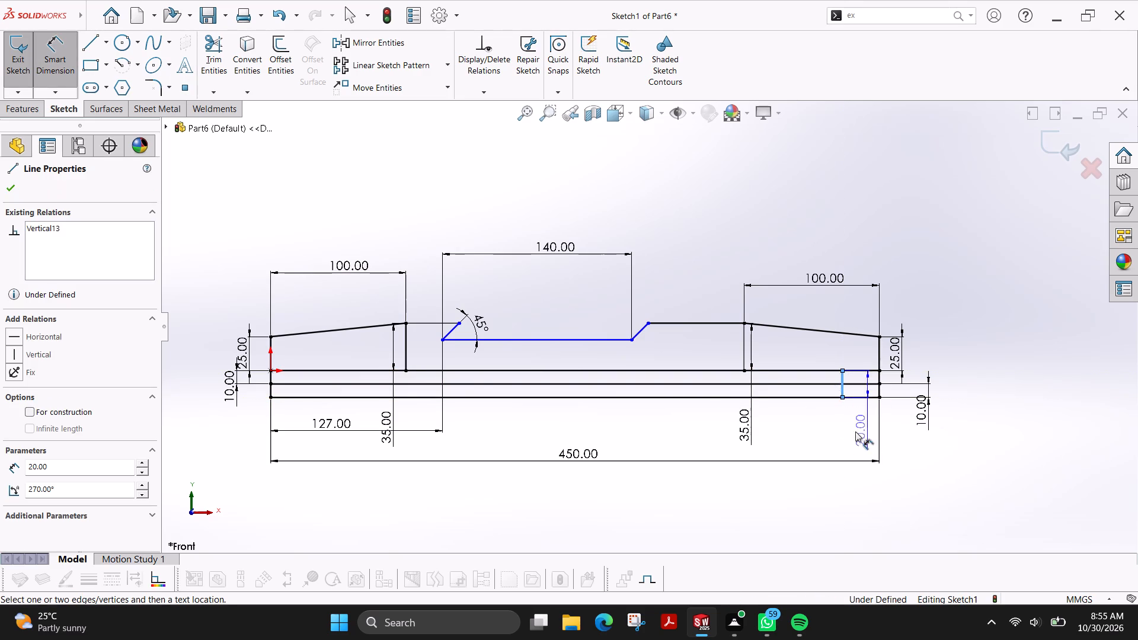
left_click(271, 389)
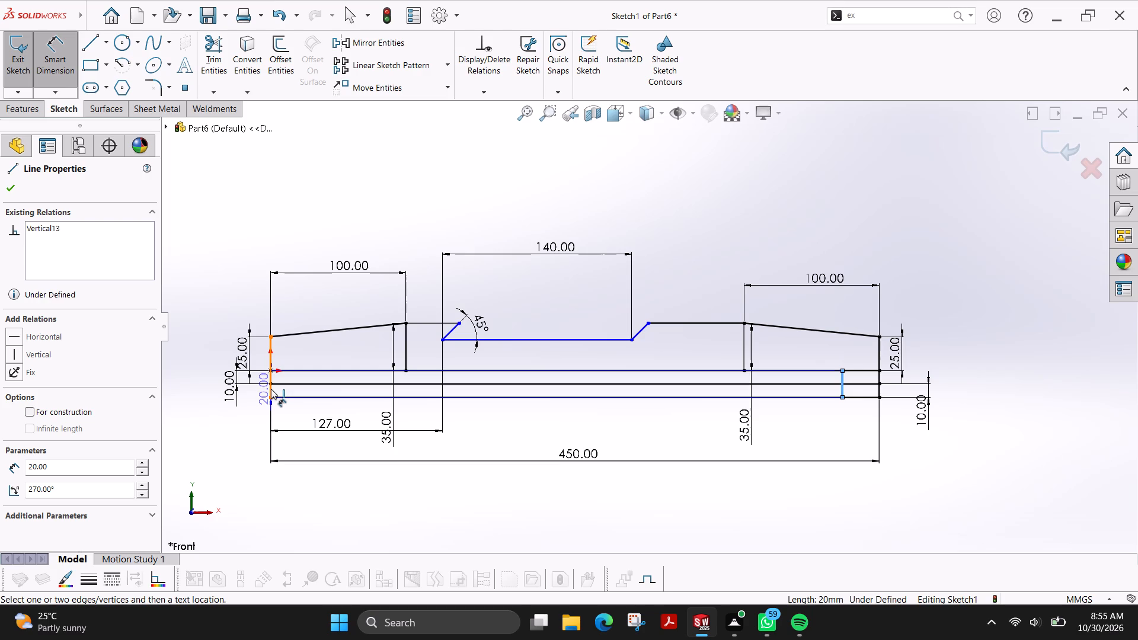
left_click(523, 504)
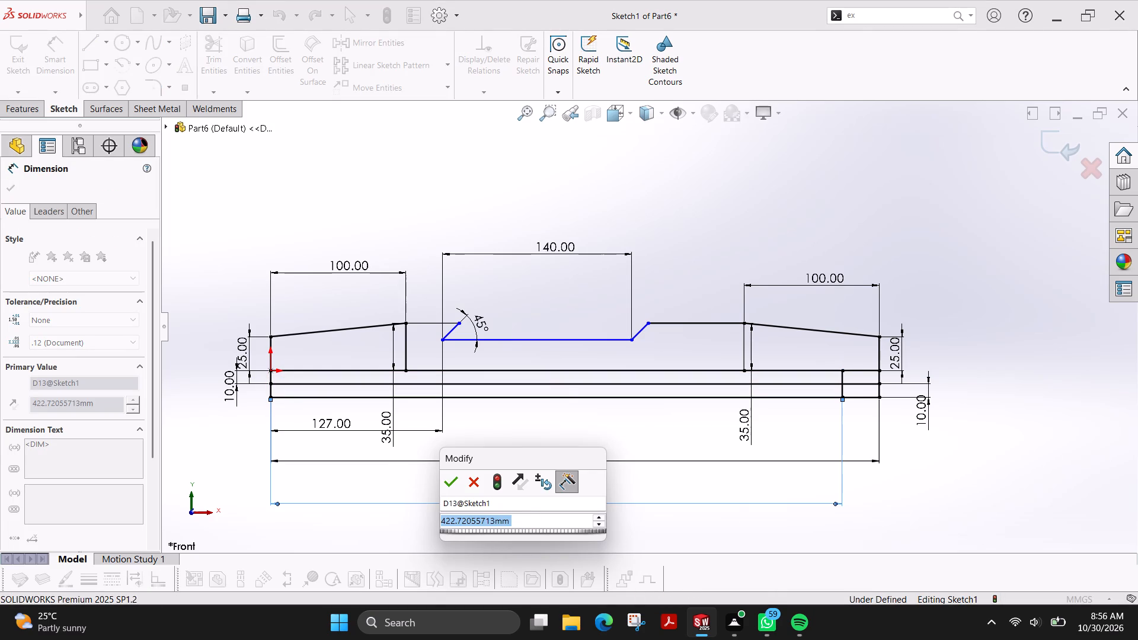
type("430")
key("Return")
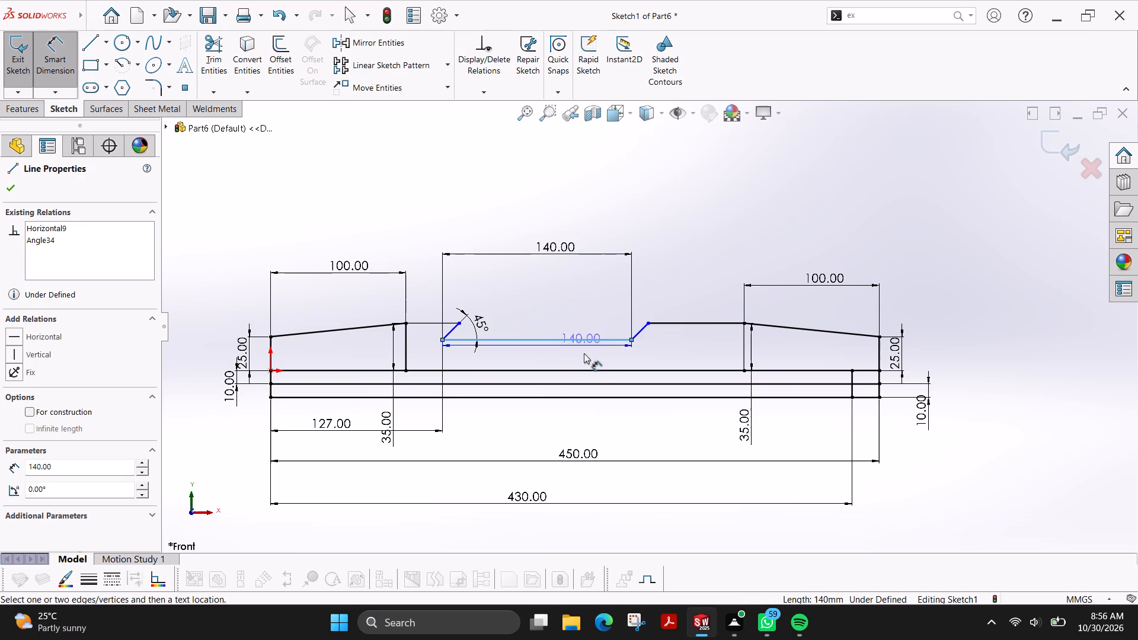
Dimension the height of the recess floor above the horizontal line through the origin at 20 mm.
left_click(586, 369)
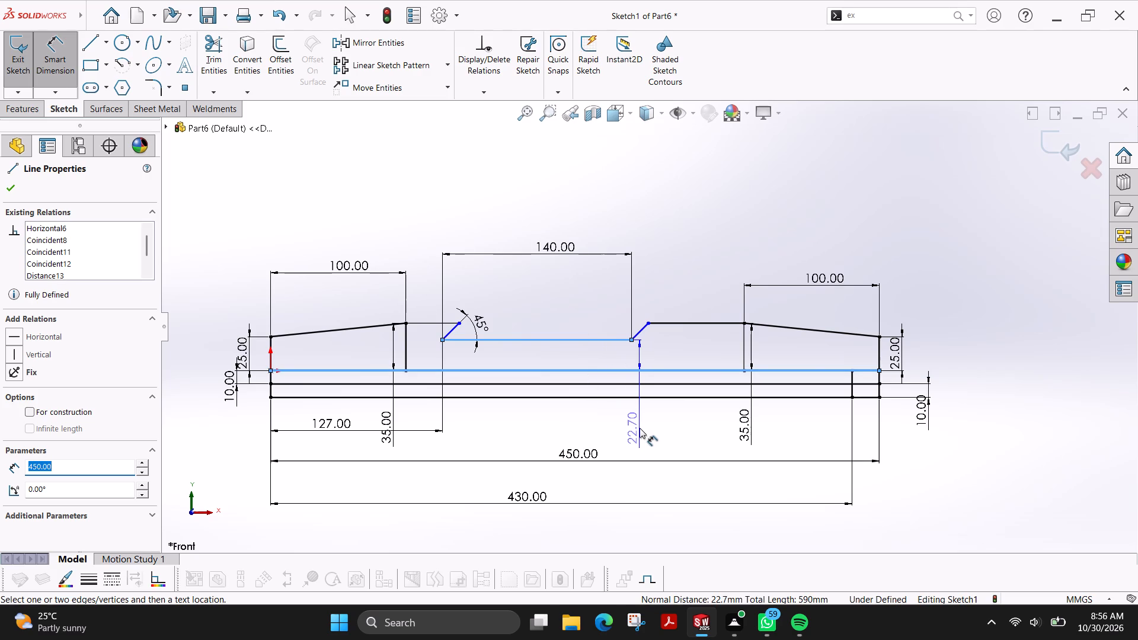
left_click(640, 428)
type("20")
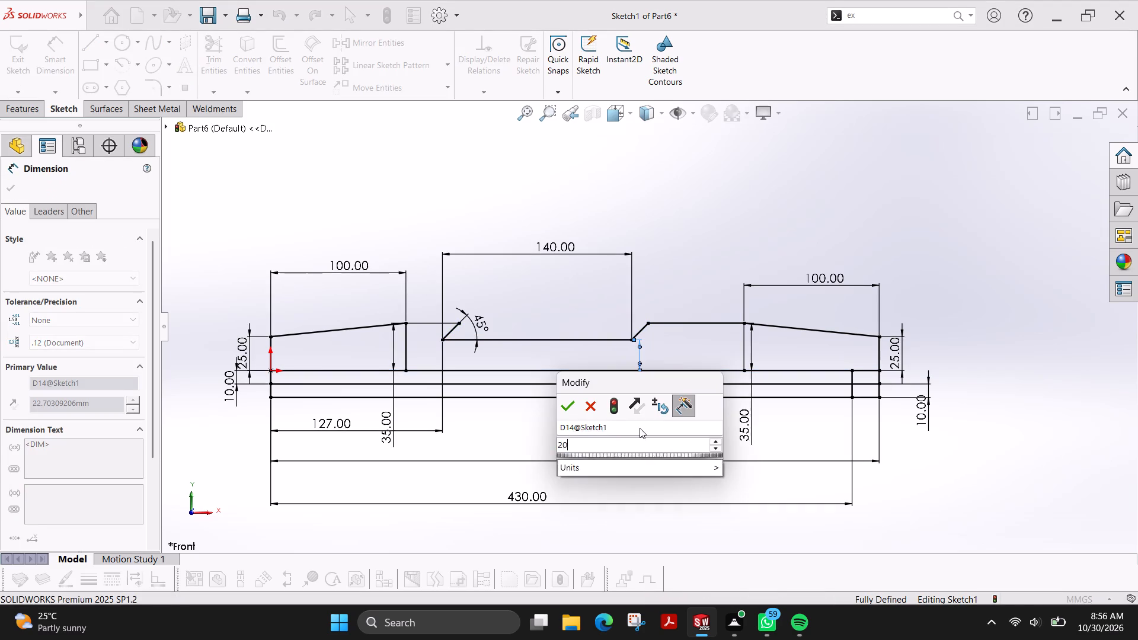
key("Return")
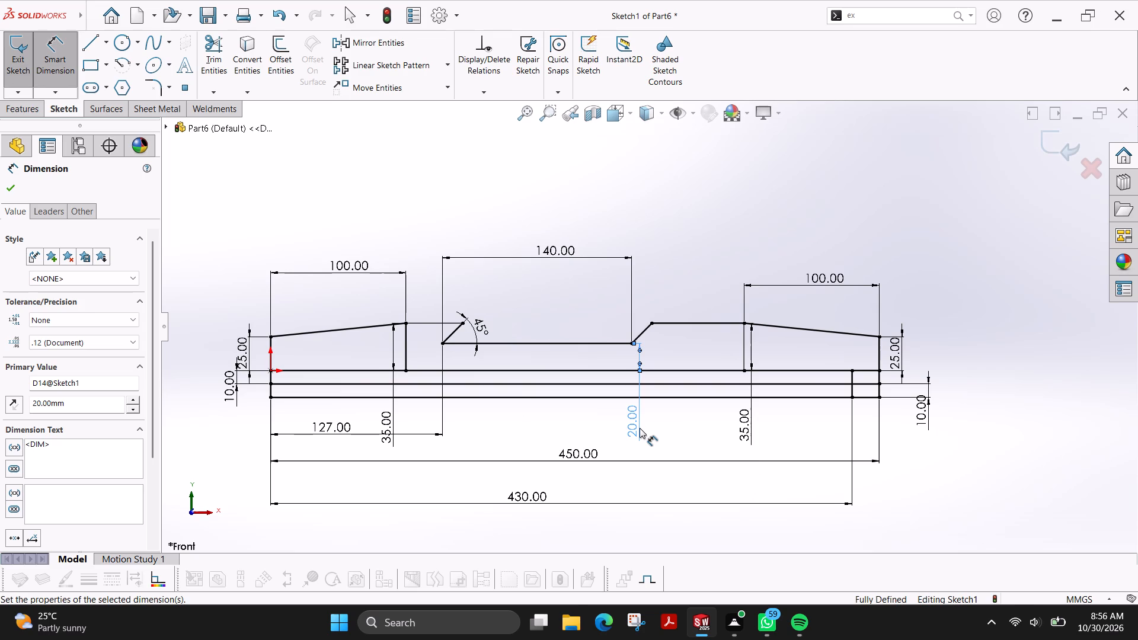
key("ctrl+z")
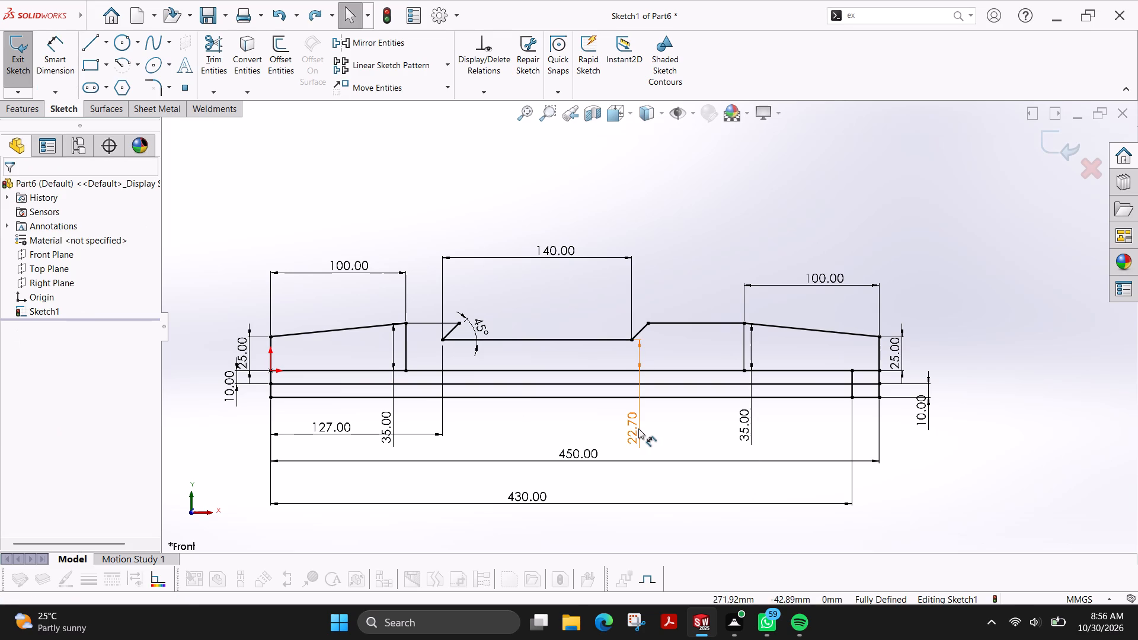
key("ctrl+y")
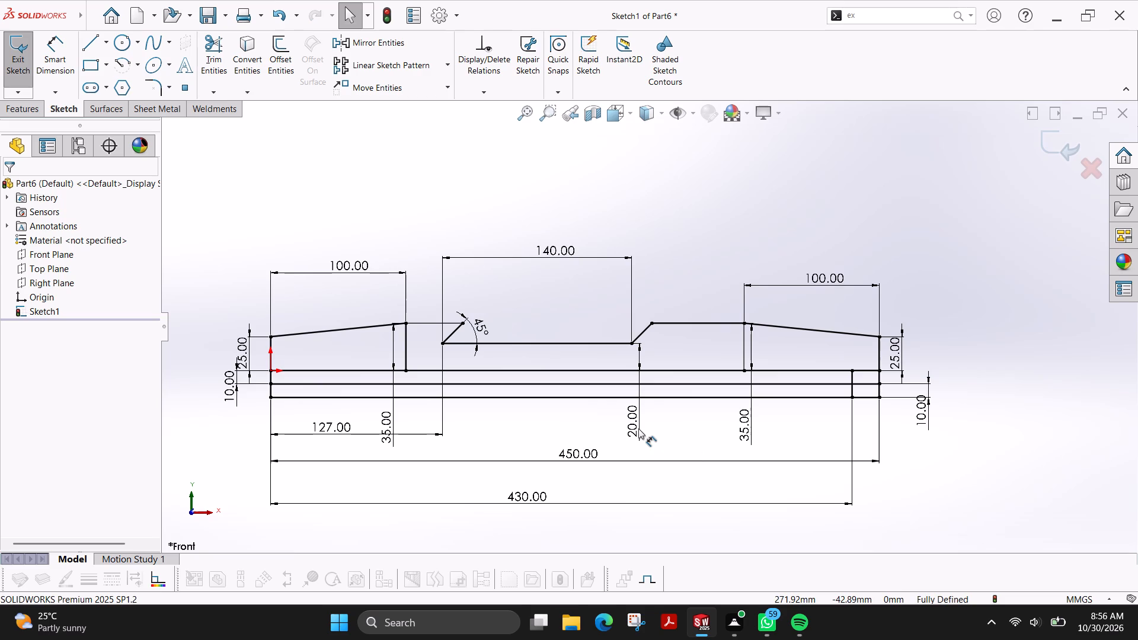
Trim away both inner vertical lines under the sloped ends and the lower layers' outline beyond the short vertical line at 430 mm.
left_click(209, 51)
left_click_drag(401, 344, 411, 346)
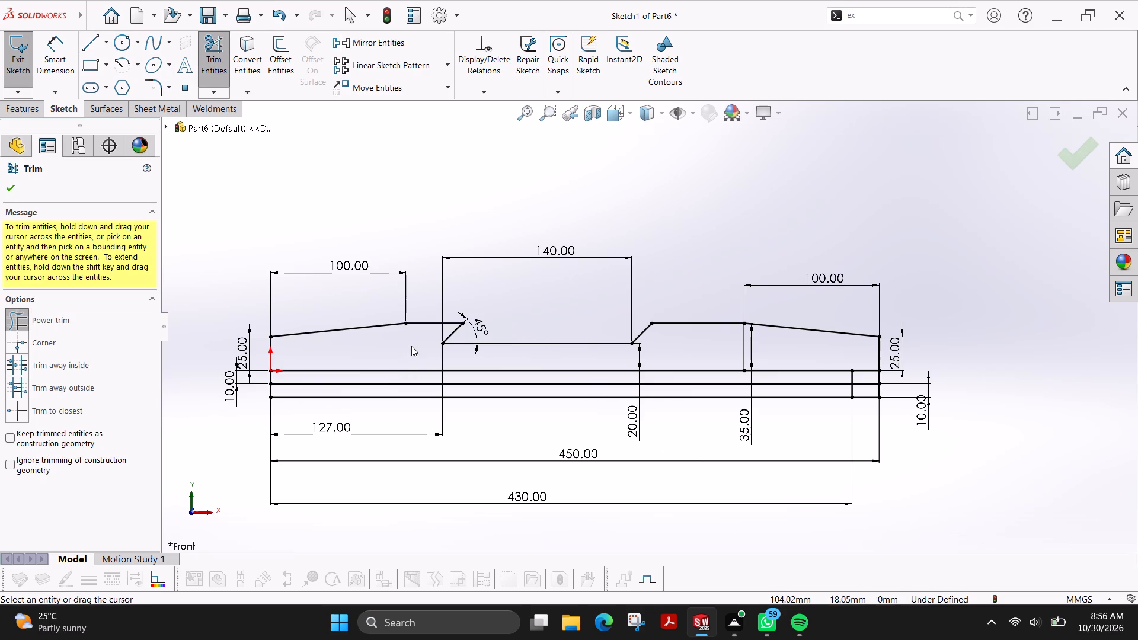
left_click_drag(761, 348, 733, 351)
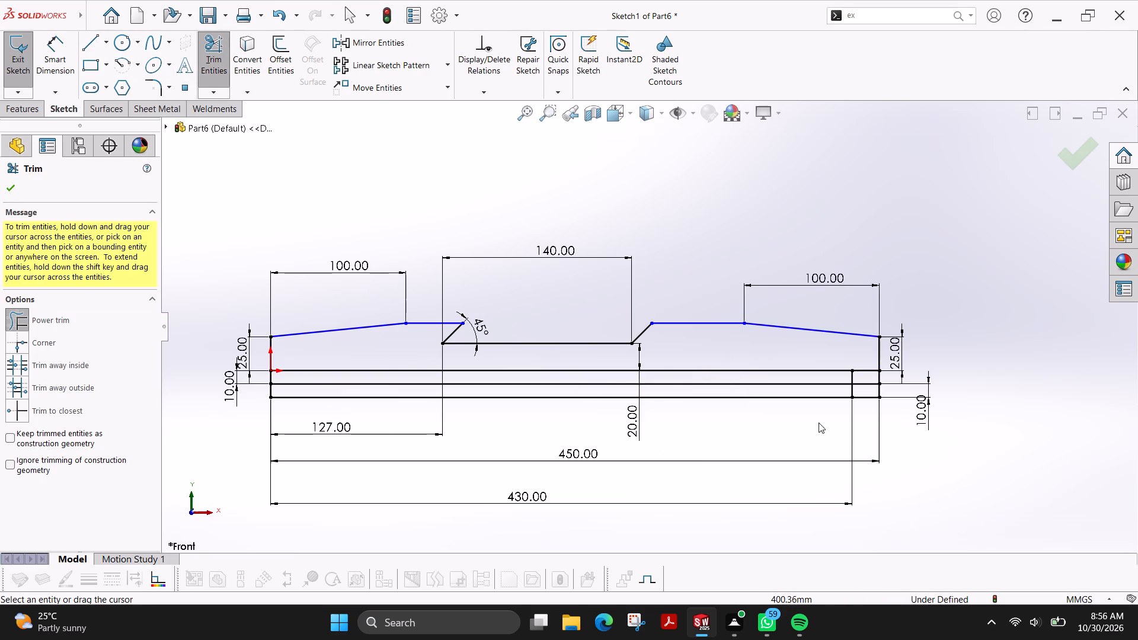
left_click_drag(866, 407, 868, 381)
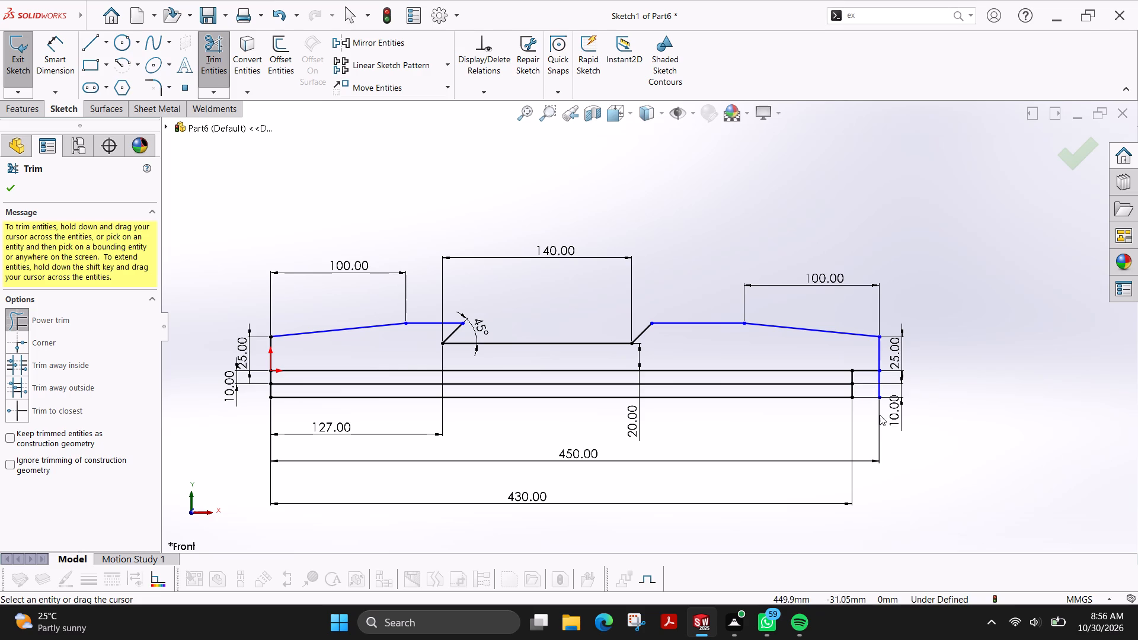
left_click_drag(887, 382, 874, 384)
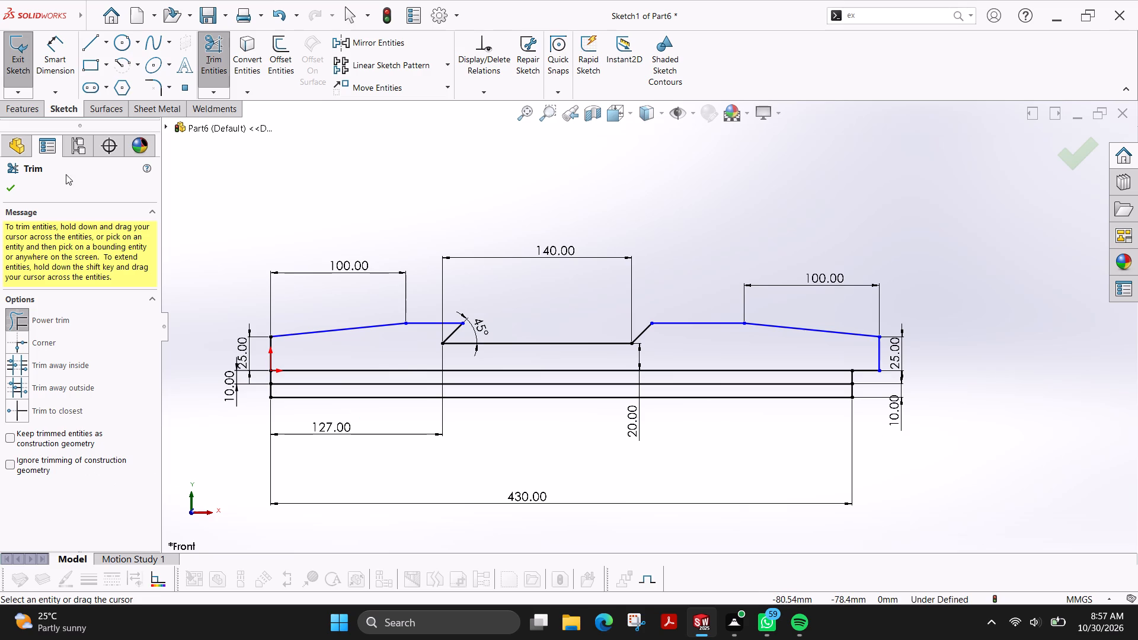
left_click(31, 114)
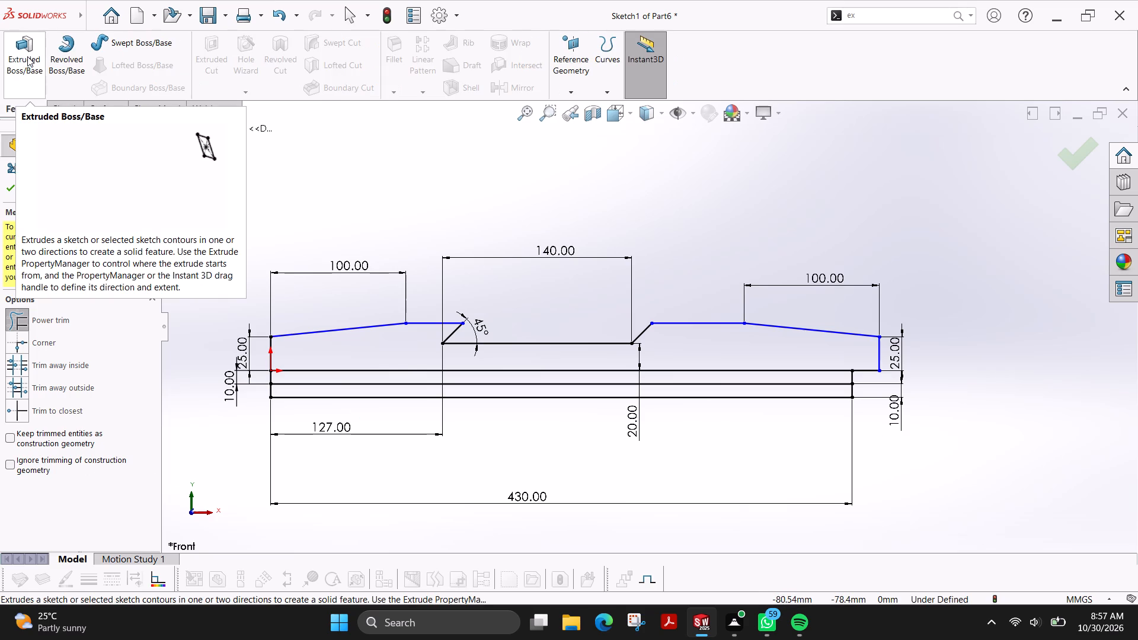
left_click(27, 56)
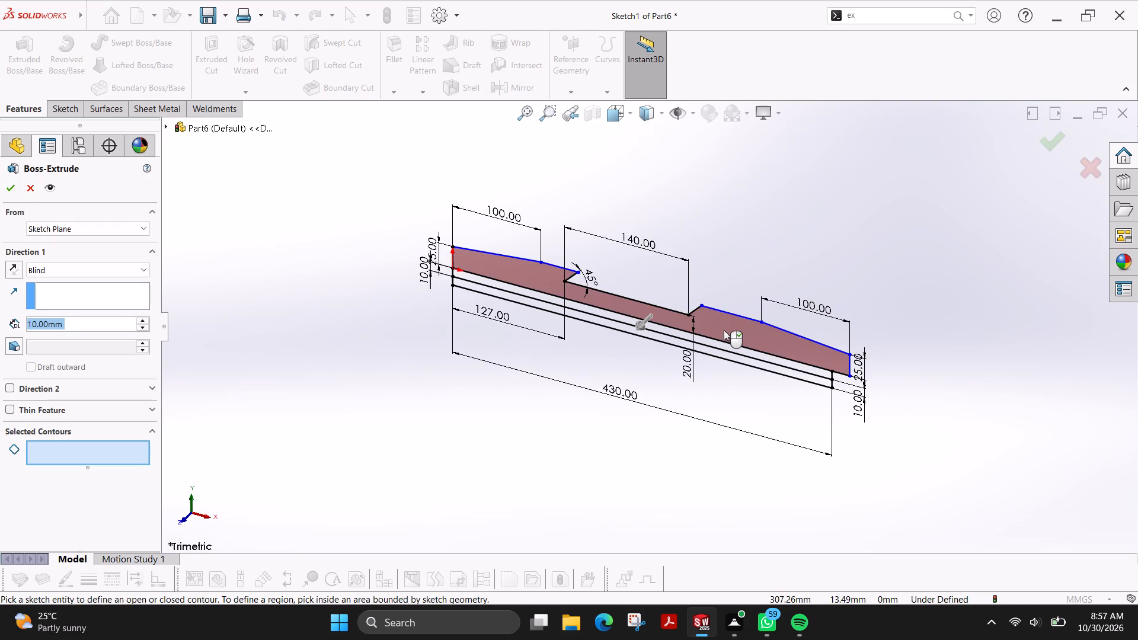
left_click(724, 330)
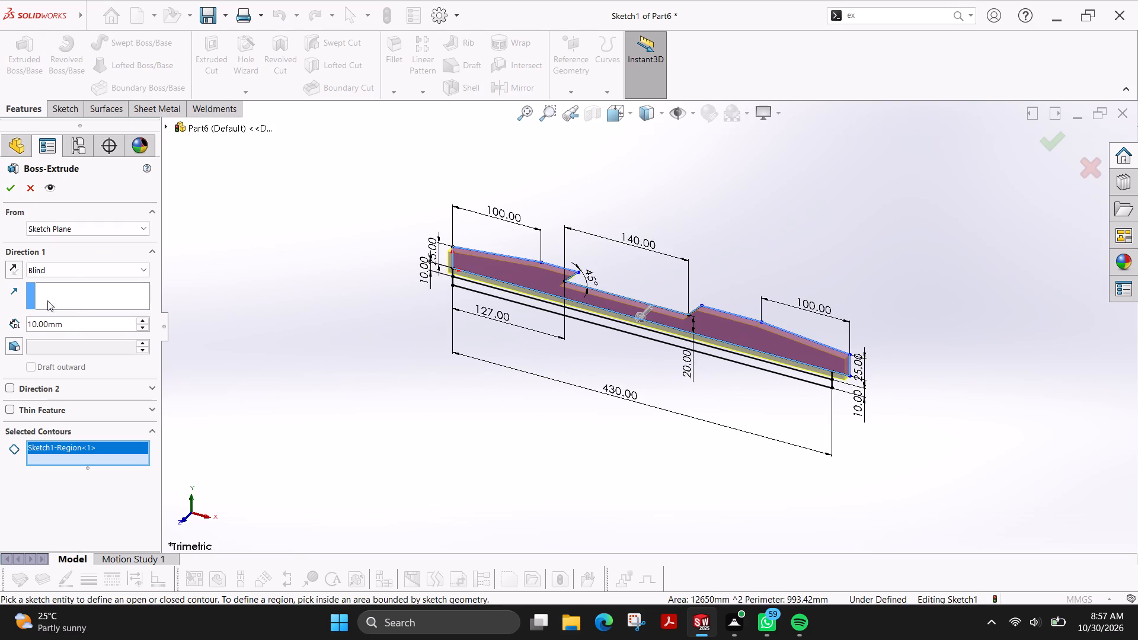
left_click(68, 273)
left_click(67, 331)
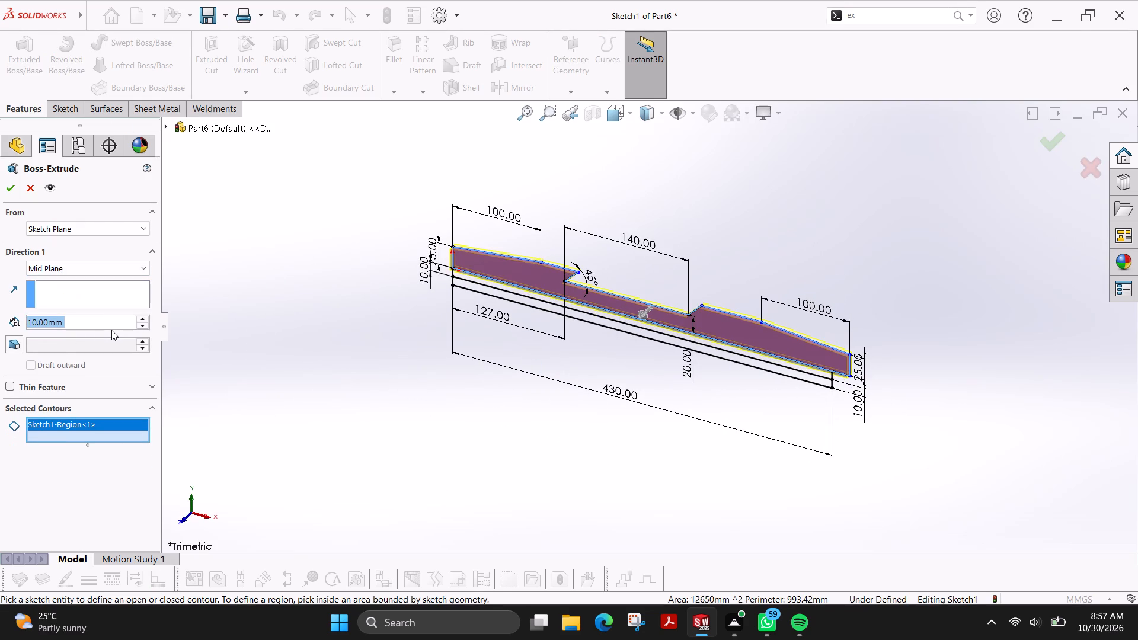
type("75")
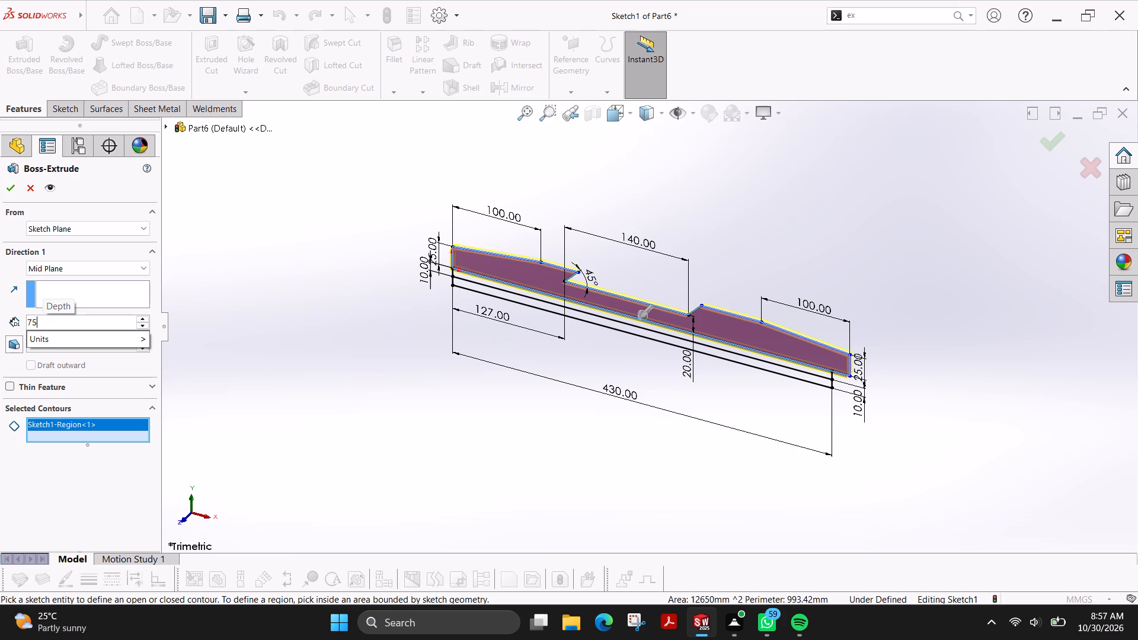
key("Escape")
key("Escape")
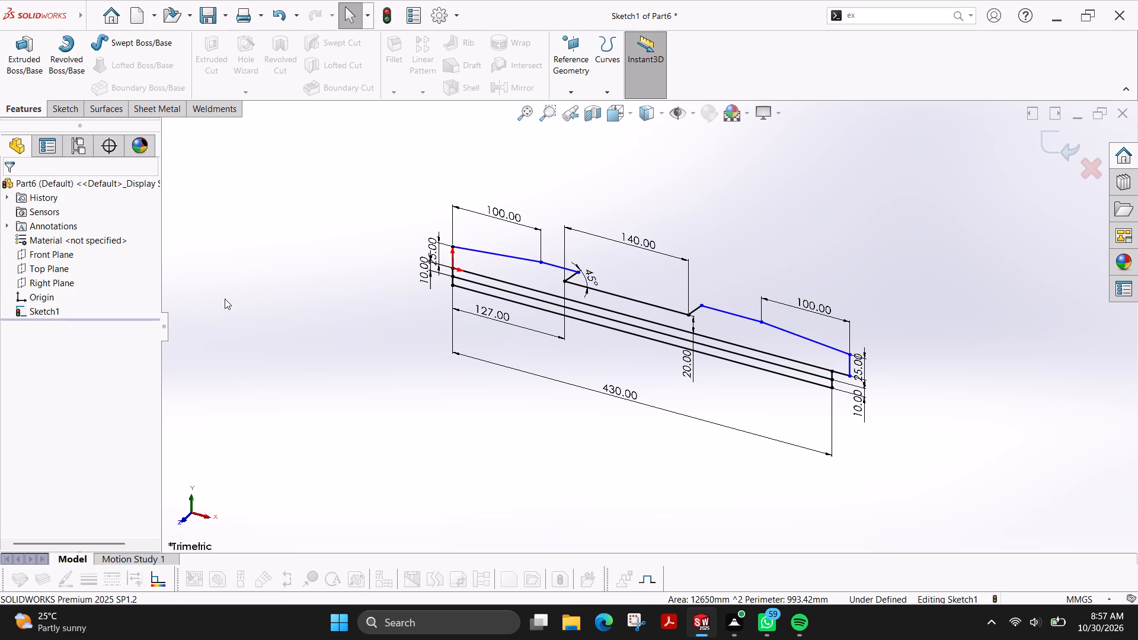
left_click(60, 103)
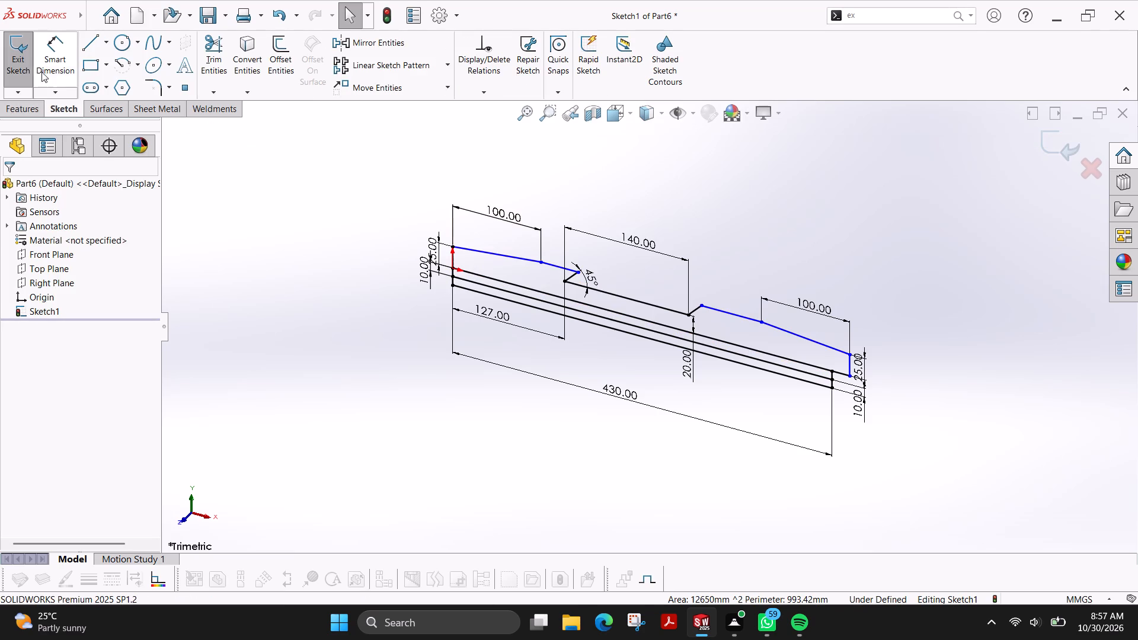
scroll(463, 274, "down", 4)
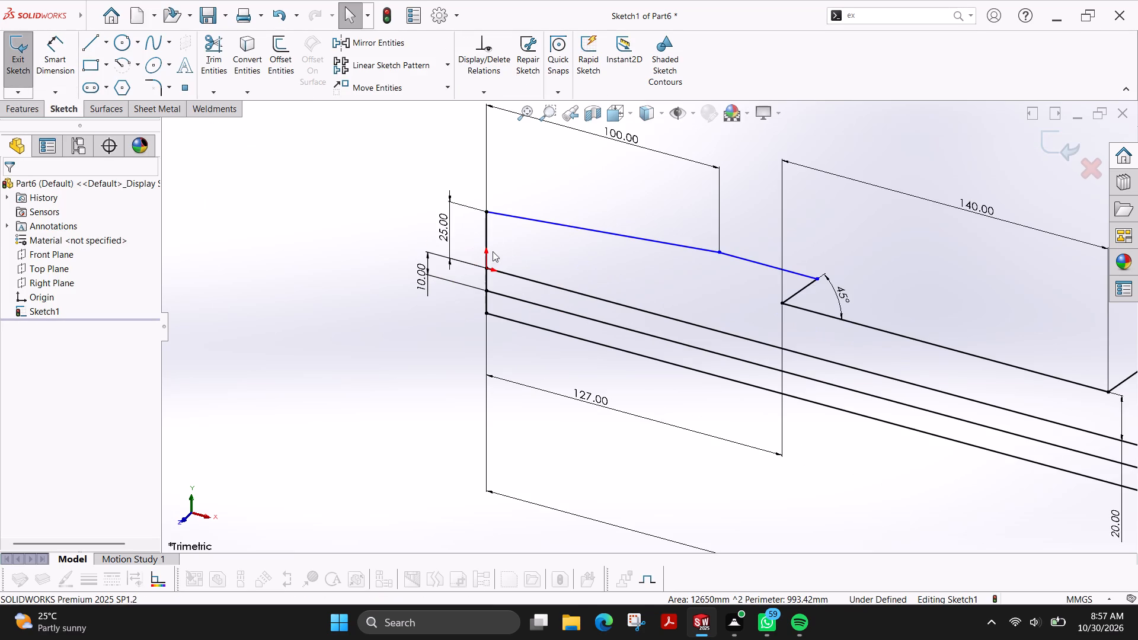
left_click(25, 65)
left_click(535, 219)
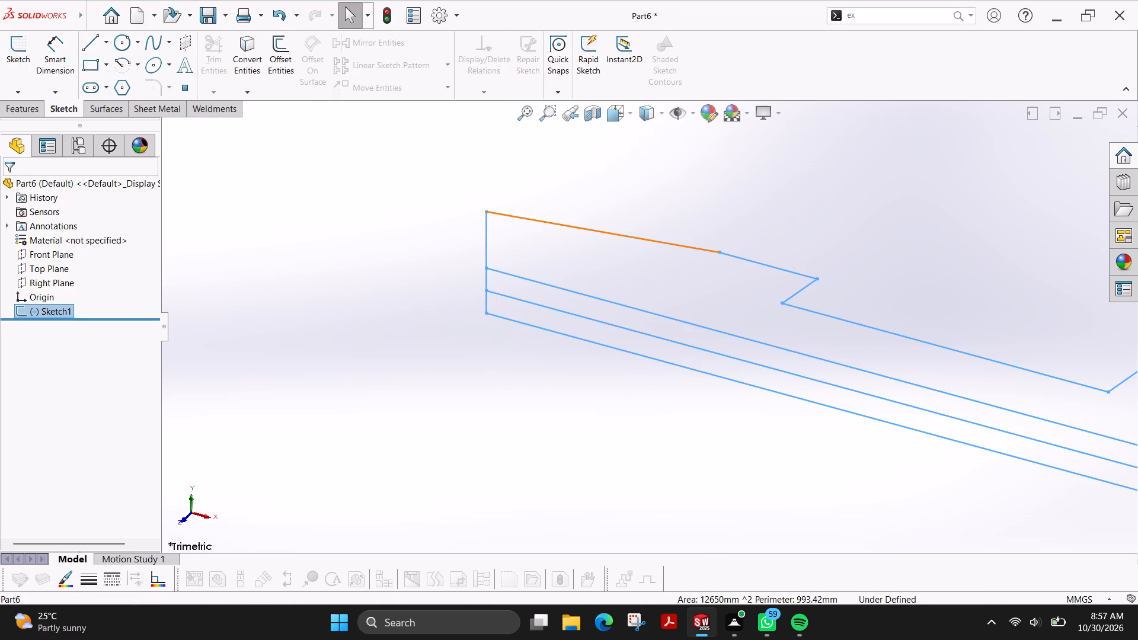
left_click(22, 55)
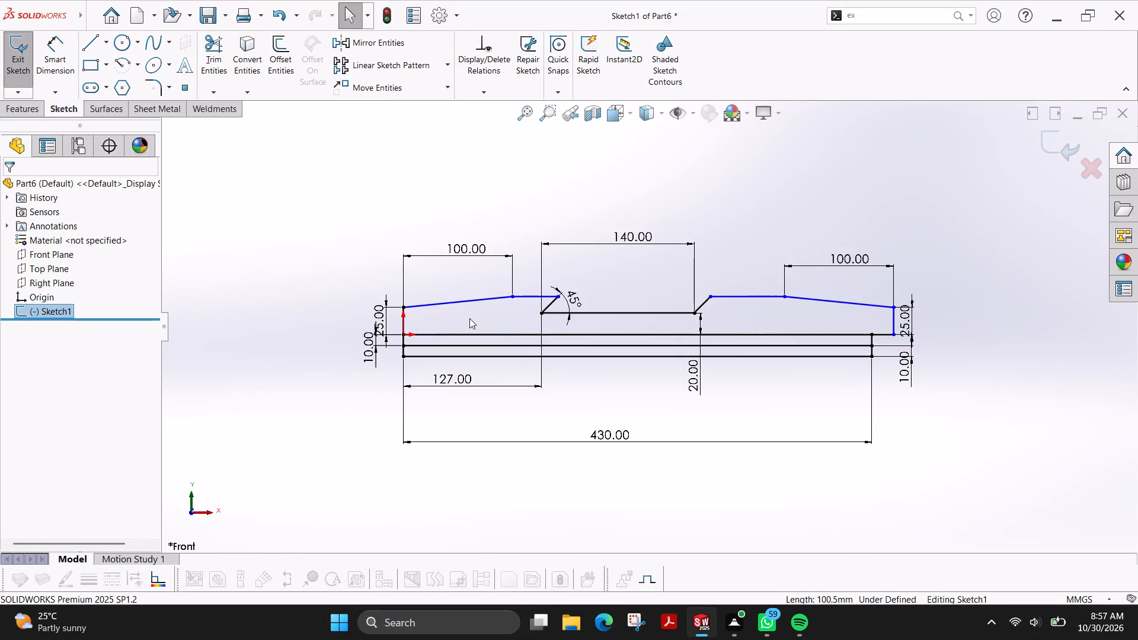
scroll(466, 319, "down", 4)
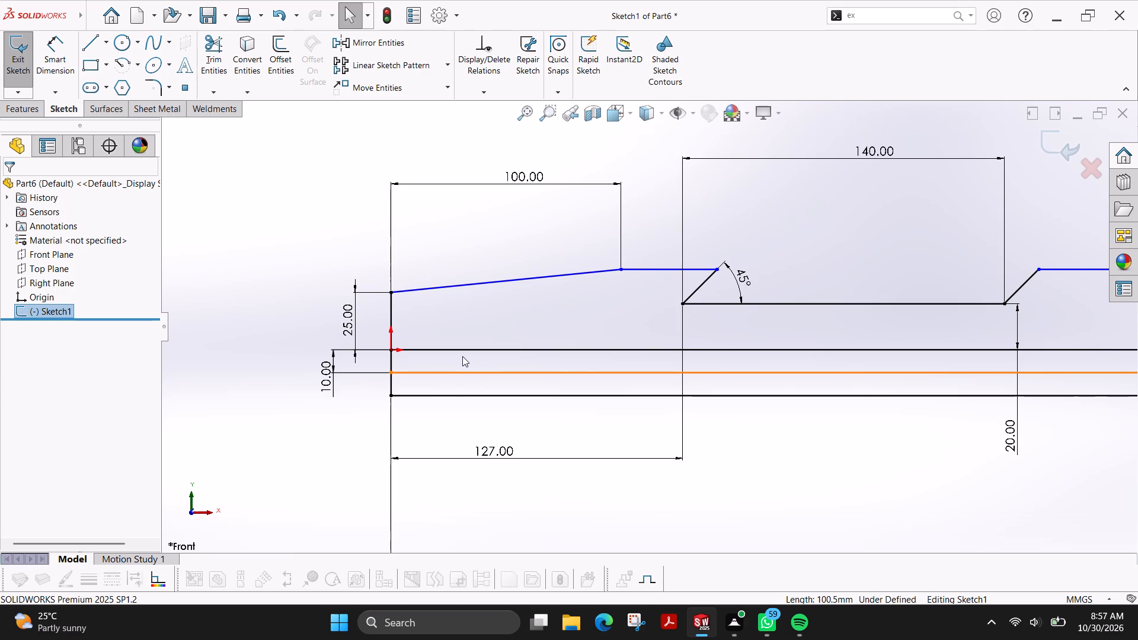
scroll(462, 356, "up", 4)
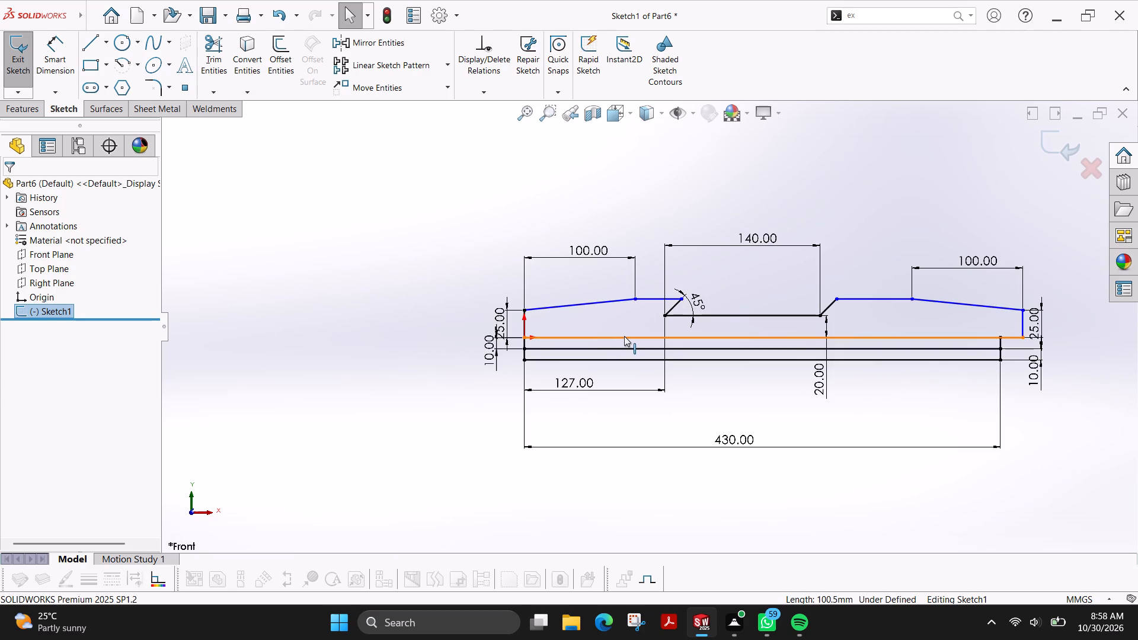
Extrude the upper profile region with the sloped ends and recess 75 mm using Mid Plane.
left_click(31, 112)
left_click(25, 49)
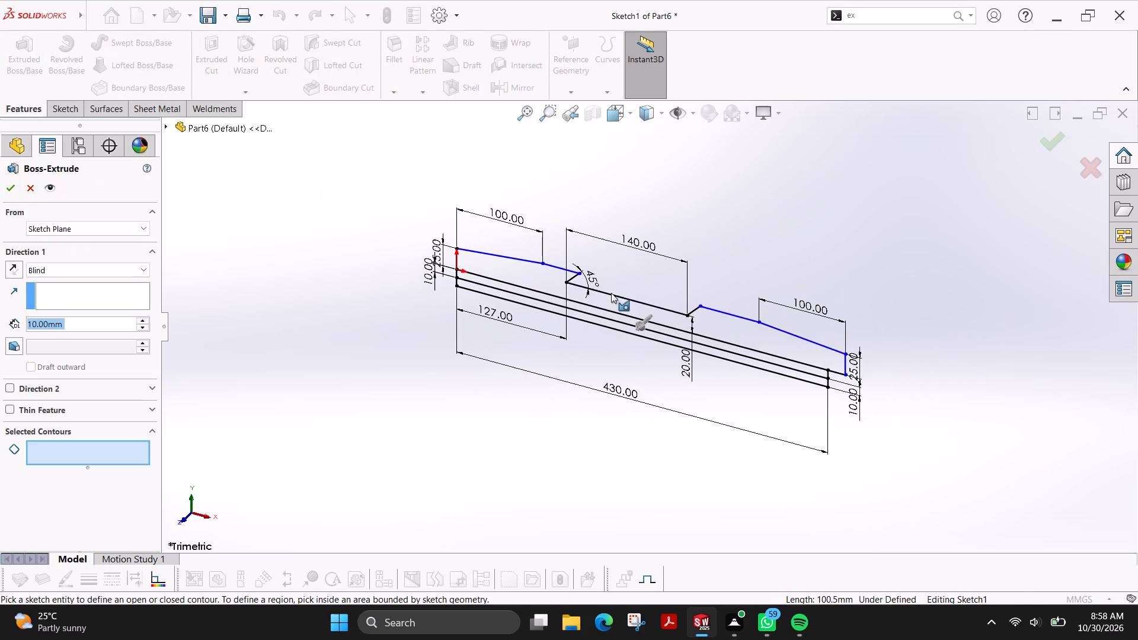
left_click(537, 272)
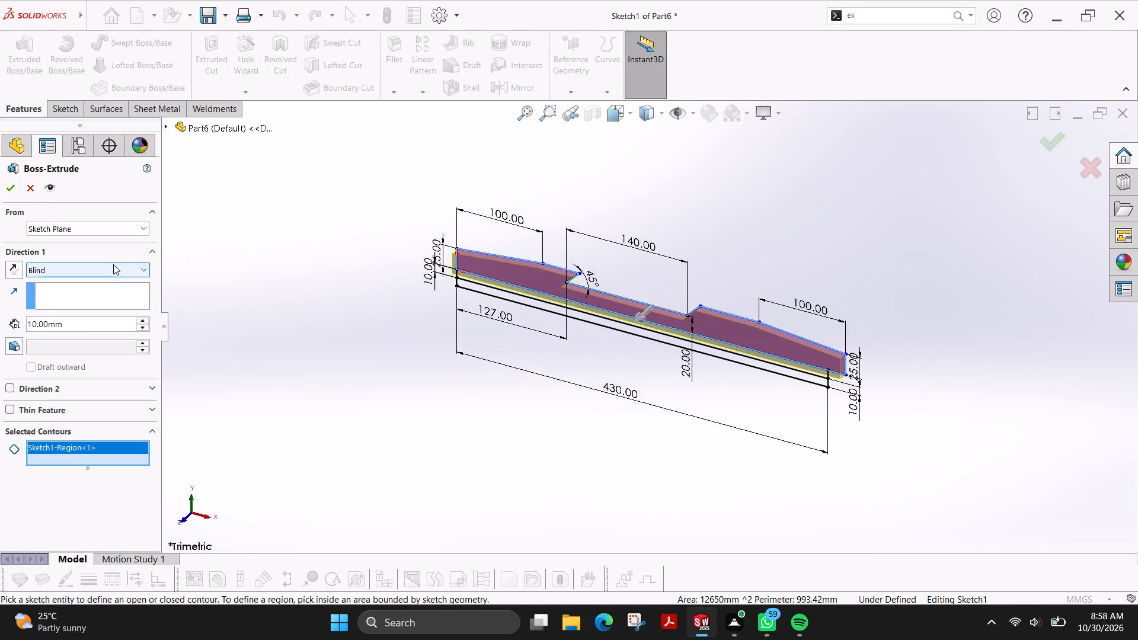
left_click(113, 264)
left_click(72, 333)
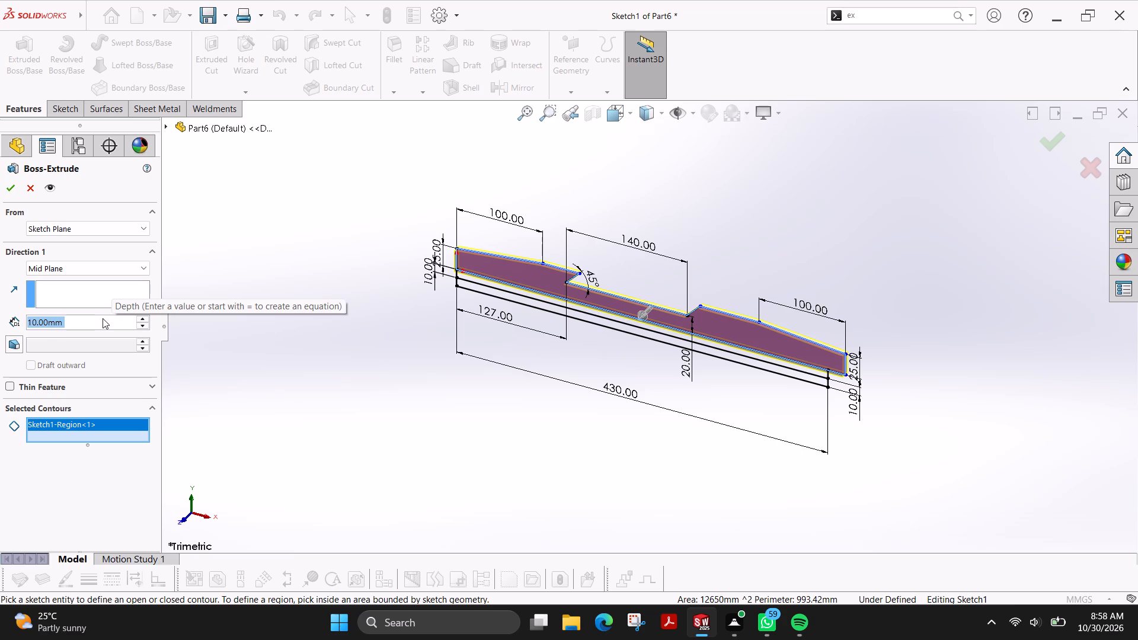
key("7")
key("5")
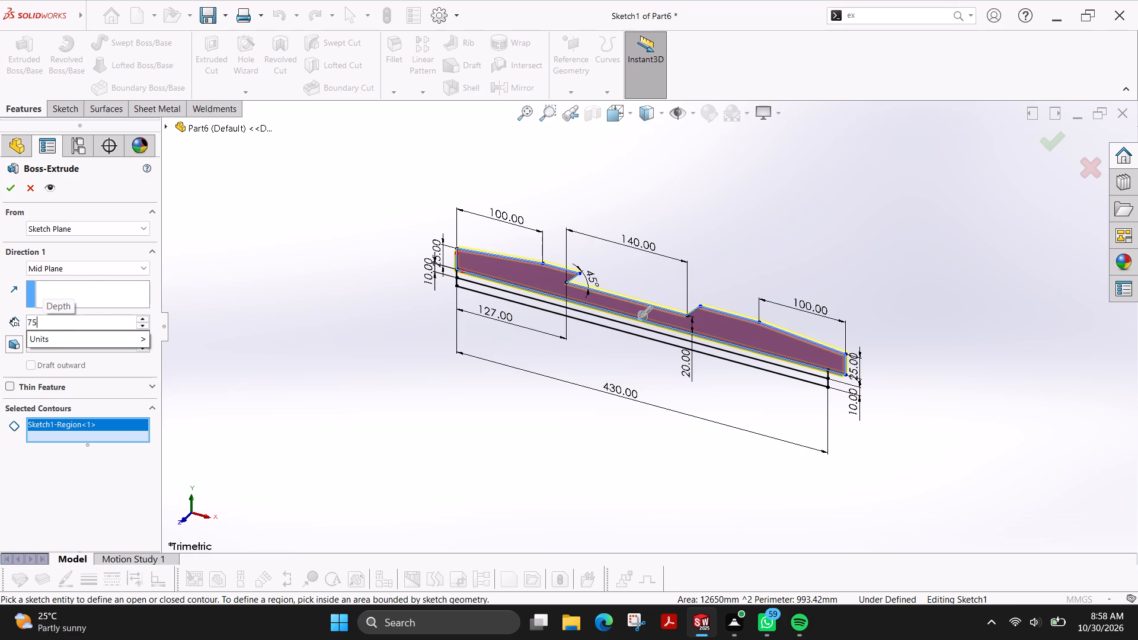
key("Return")
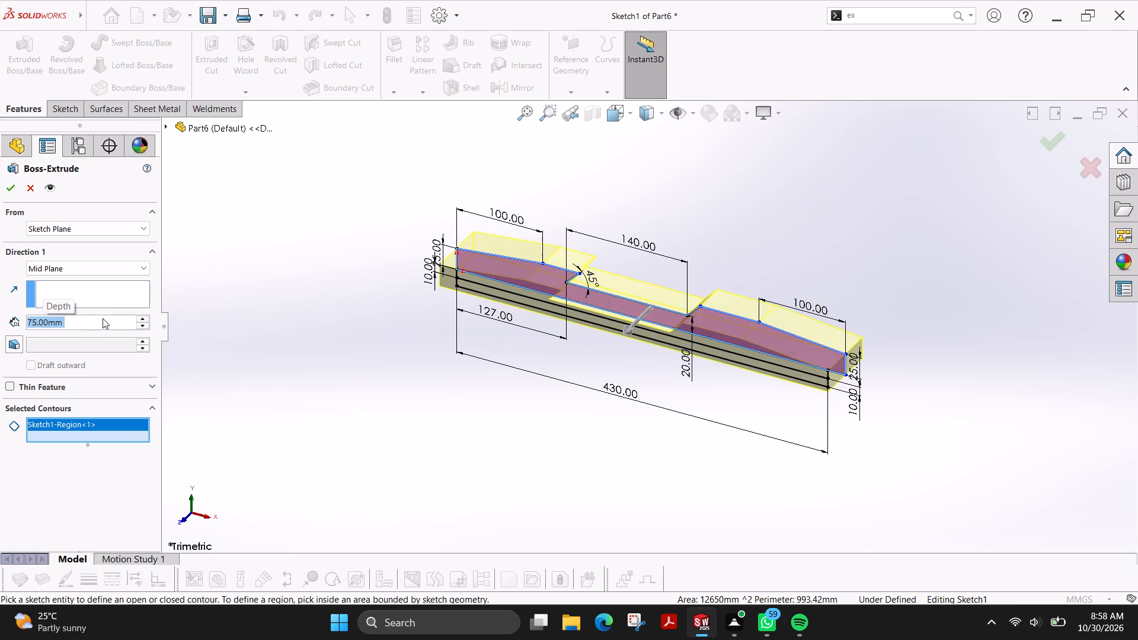
left_click(12, 191)
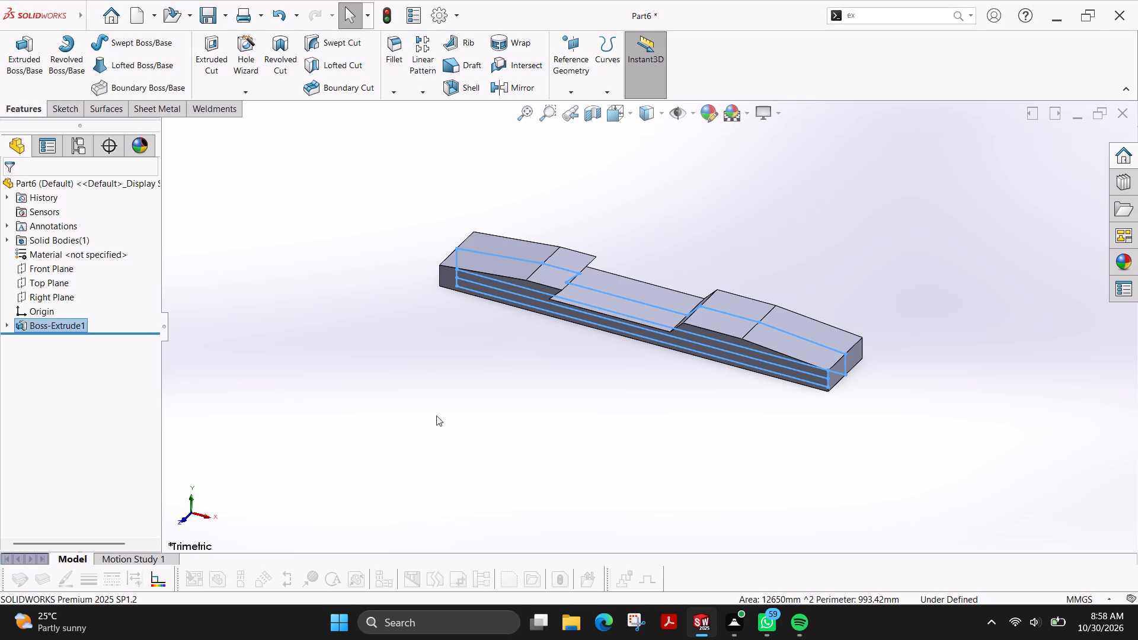
key("Escape")
Extrude the middle layer region of the existing sketch, directly below the upper profile, 25 mm using Mid Plane.
middle_click_drag(628, 401, 640, 345)
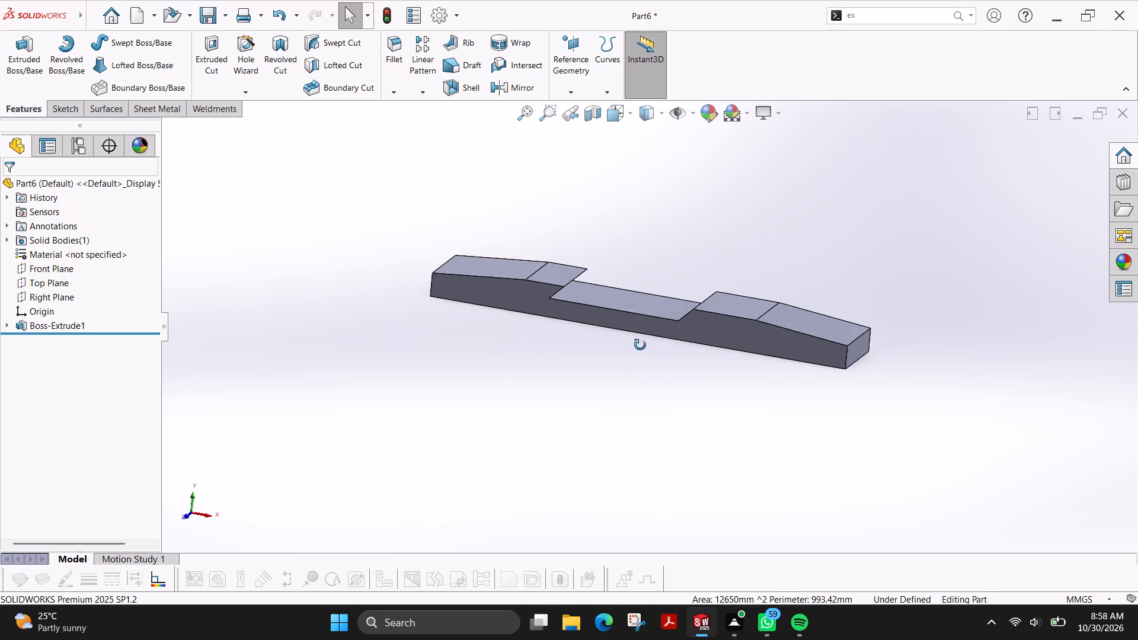
middle_click_drag(640, 345, 633, 339)
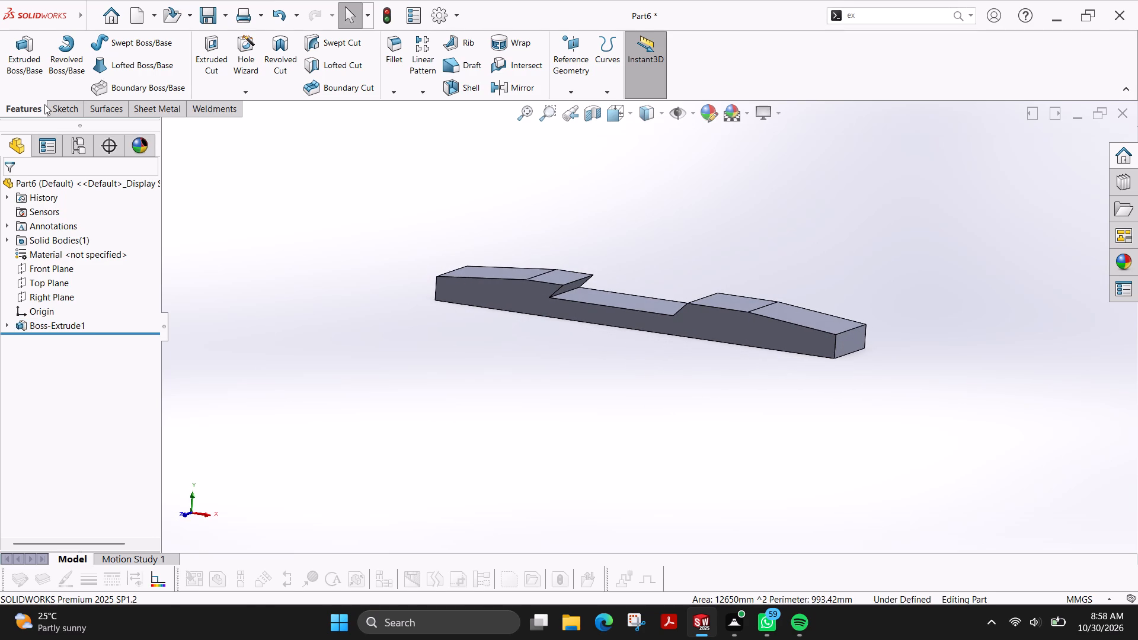
left_click(22, 65)
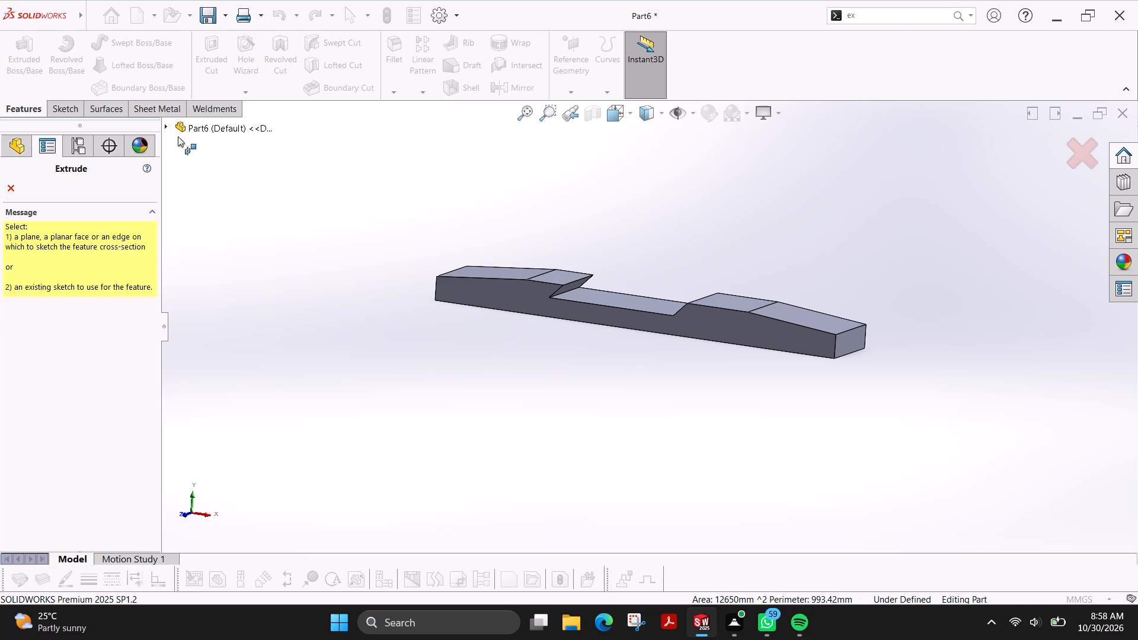
left_click(165, 129)
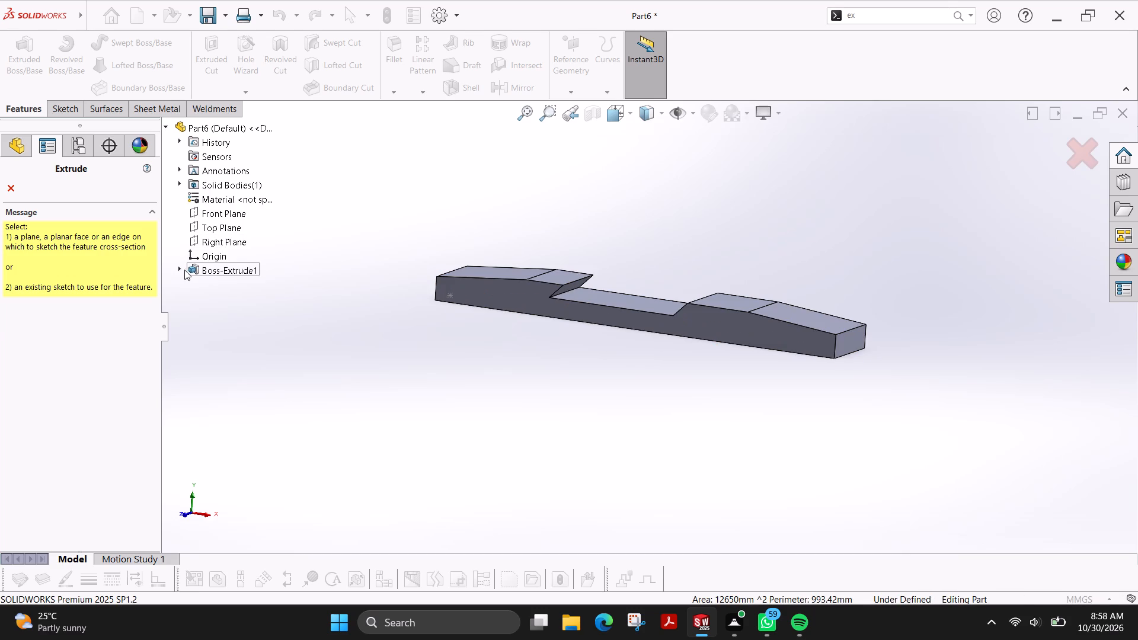
left_click(178, 268)
left_click(216, 283)
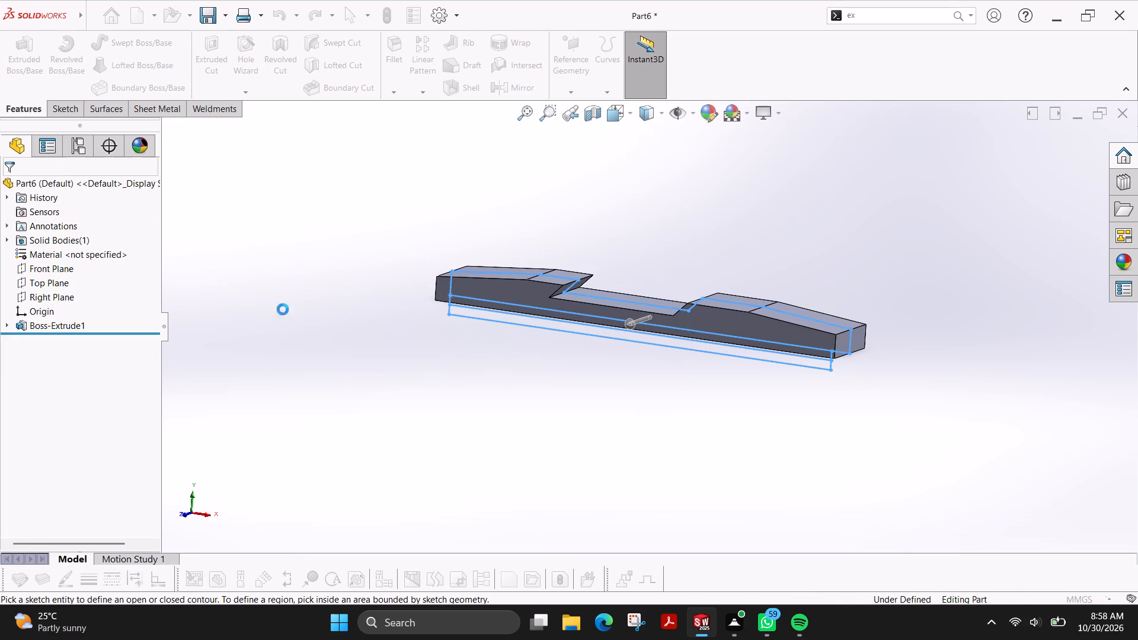
middle_click_drag(659, 369, 683, 320)
scroll(750, 336, "down", 2)
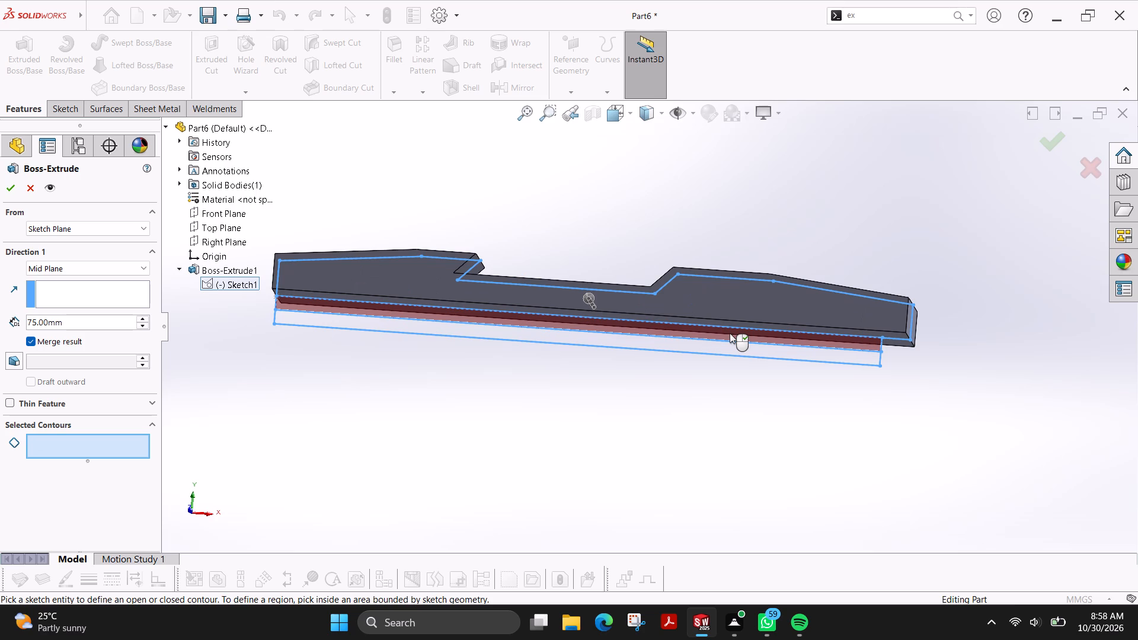
left_click(730, 333)
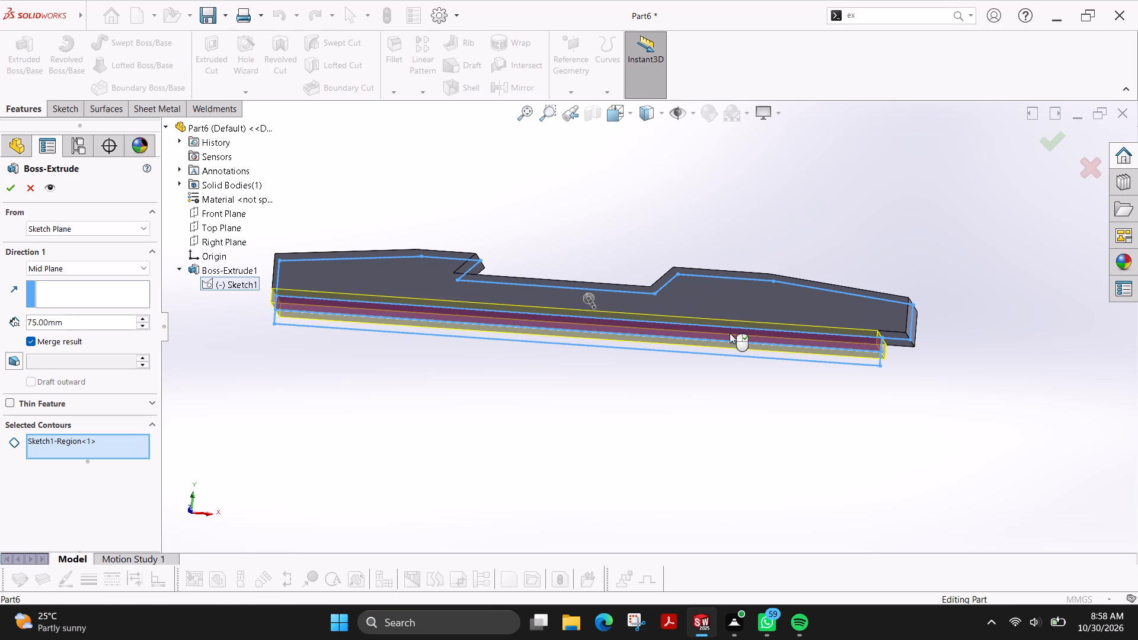
double_click(82, 321)
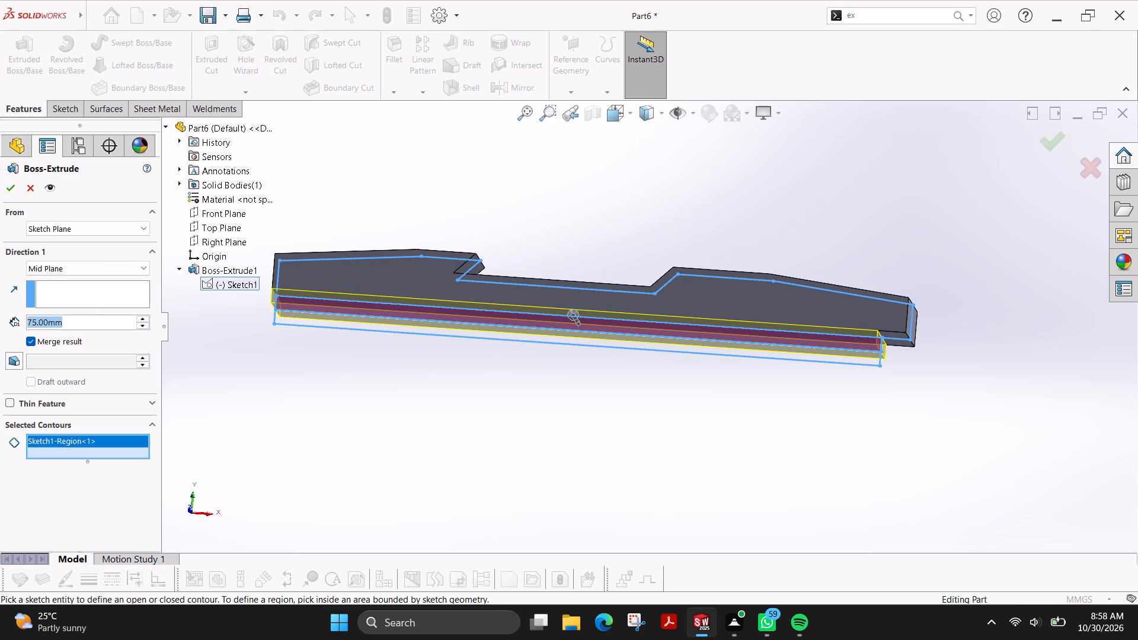
type("25")
key("Return")
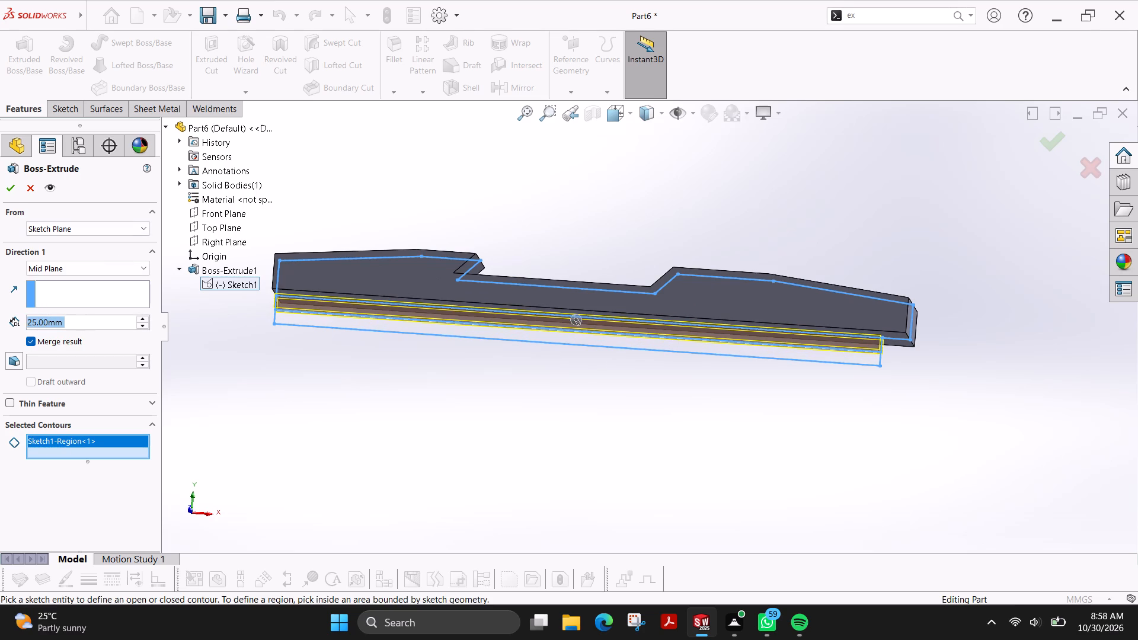
left_click(12, 192)
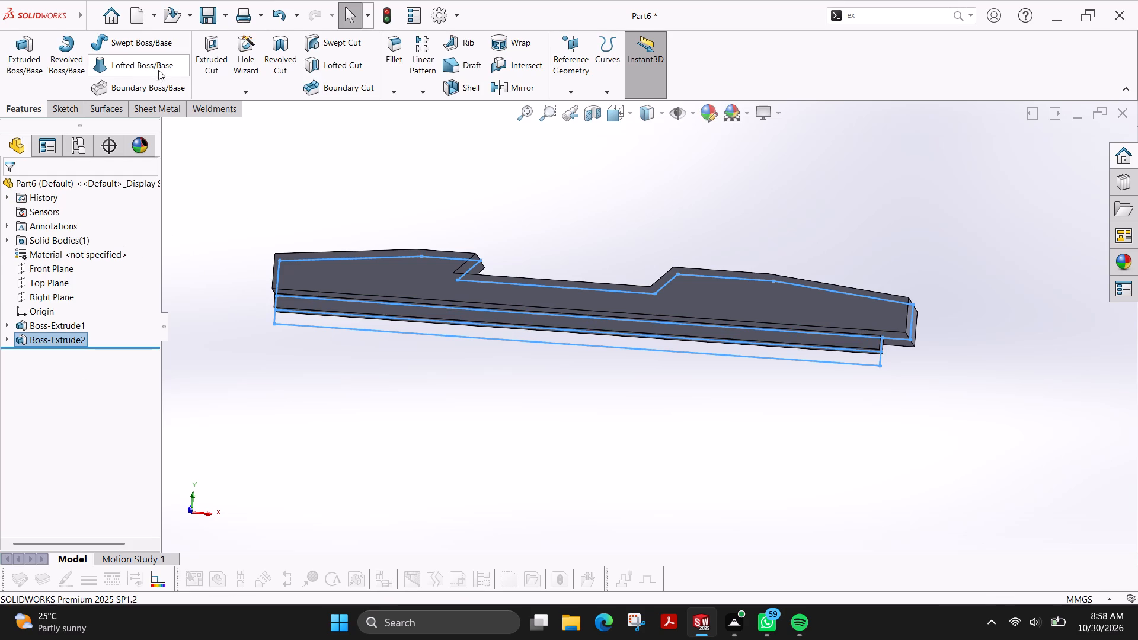
Extrude the bottom layer region of the same sketch 45 mm using Mid Plane.
left_click(21, 62)
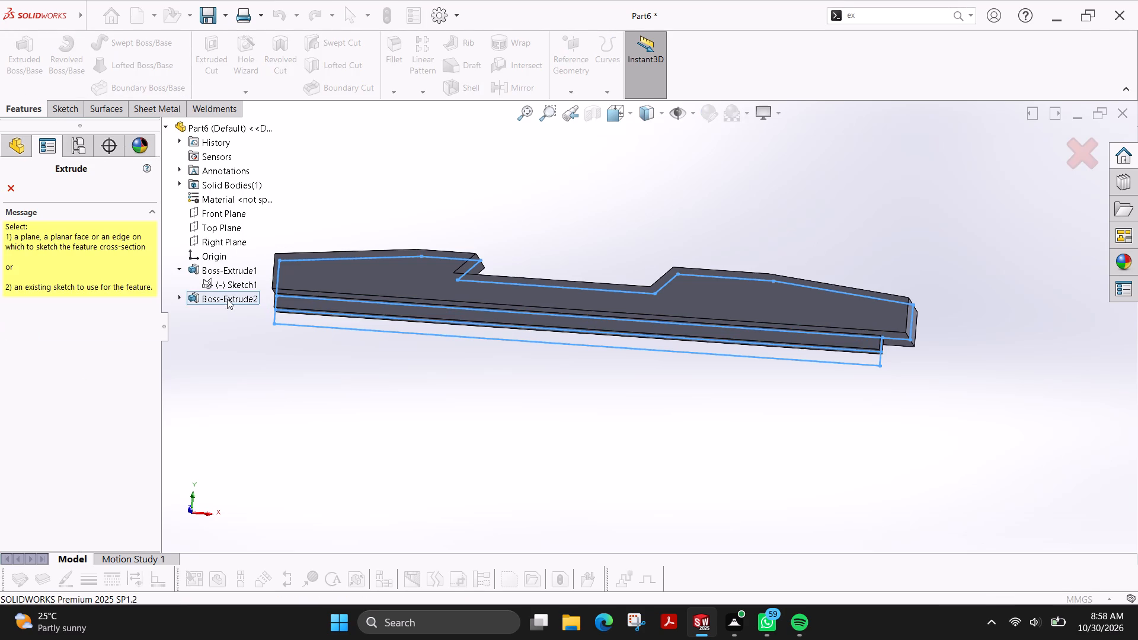
left_click(179, 295)
left_click(207, 315)
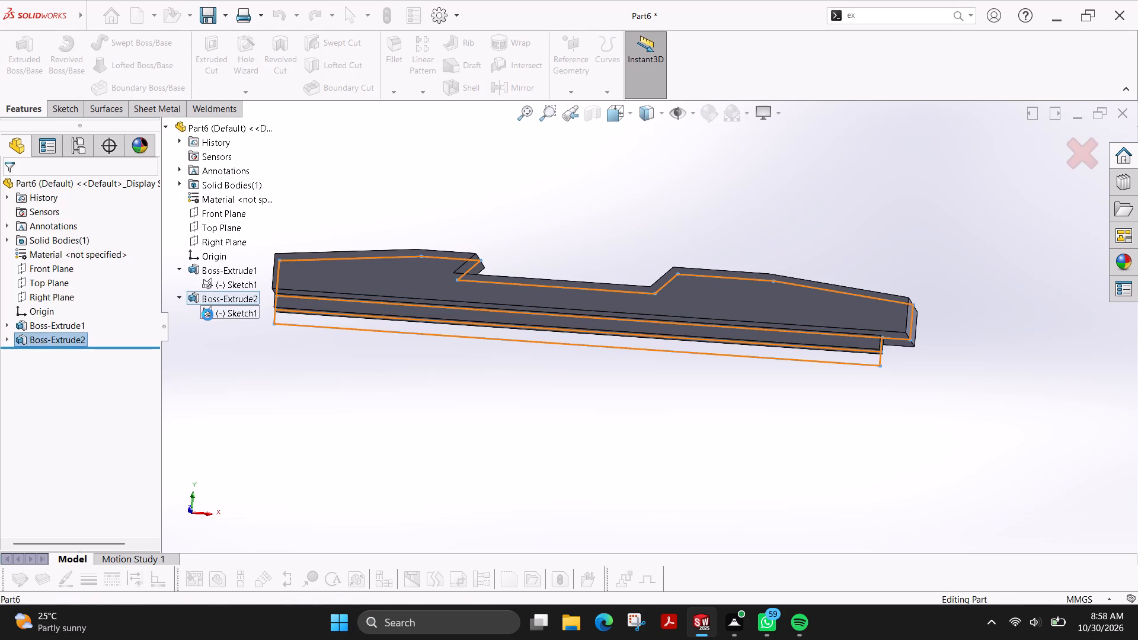
scroll(383, 323, "down", 2)
left_click(383, 325)
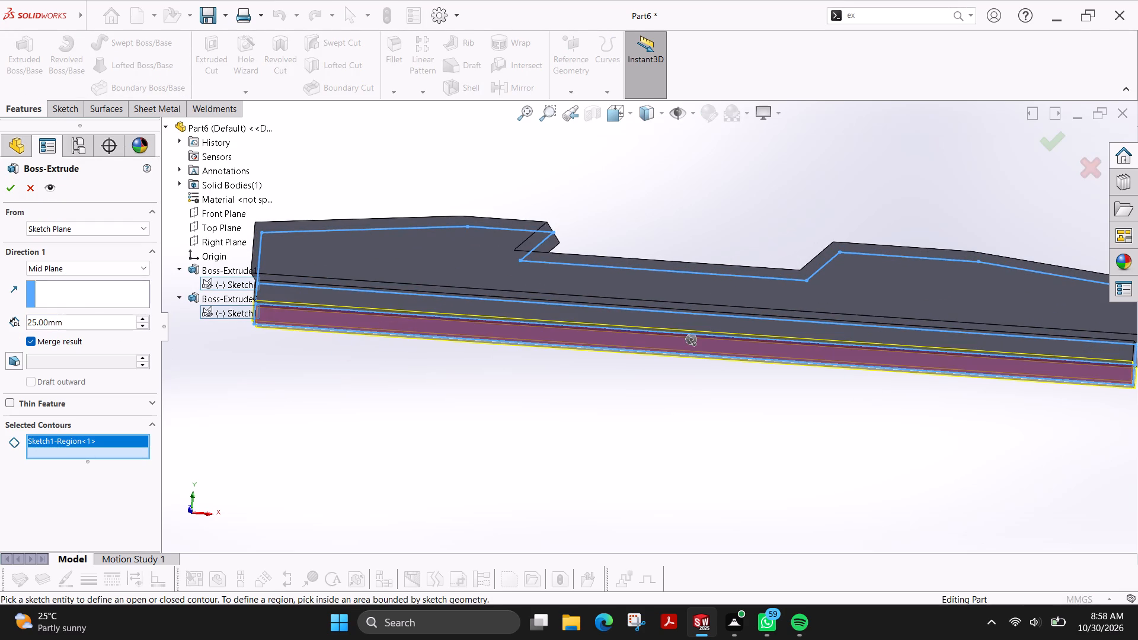
double_click(66, 328)
type("45")
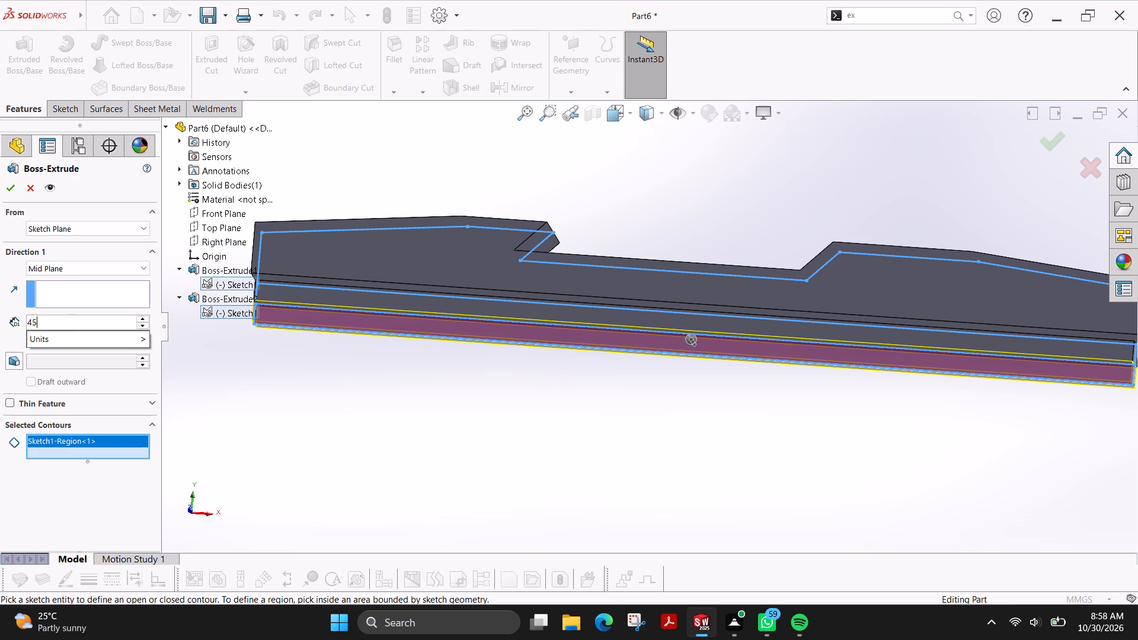
key("Return")
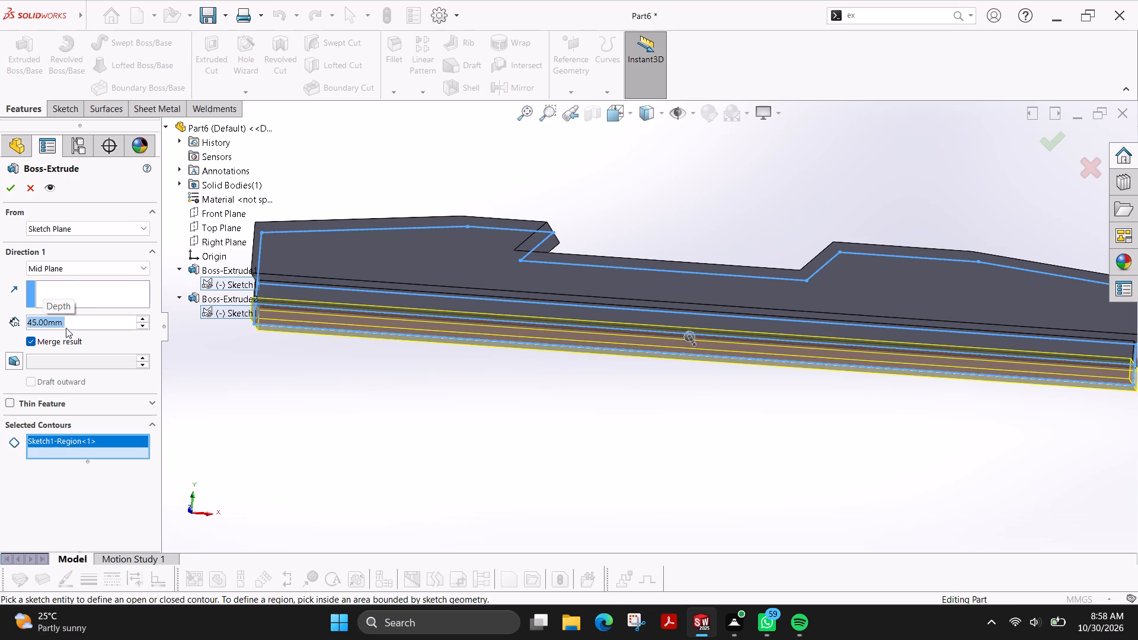
left_click(13, 187)
Set the finished part to the isometric view.
scroll(763, 297, "down", 2)
scroll(763, 297, "up", 1)
middle_click_drag(763, 297, 733, 335)
scroll(733, 335, "up", 3)
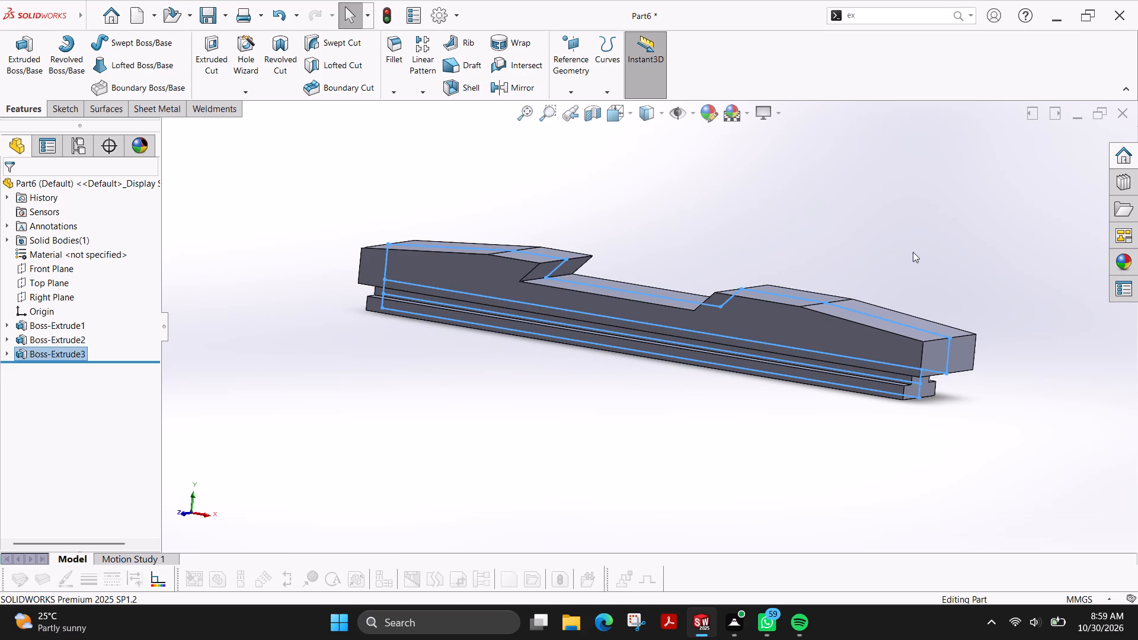
key("Escape")
middle_click_drag(912, 253, 909, 263)
scroll(864, 254, "up", 1)
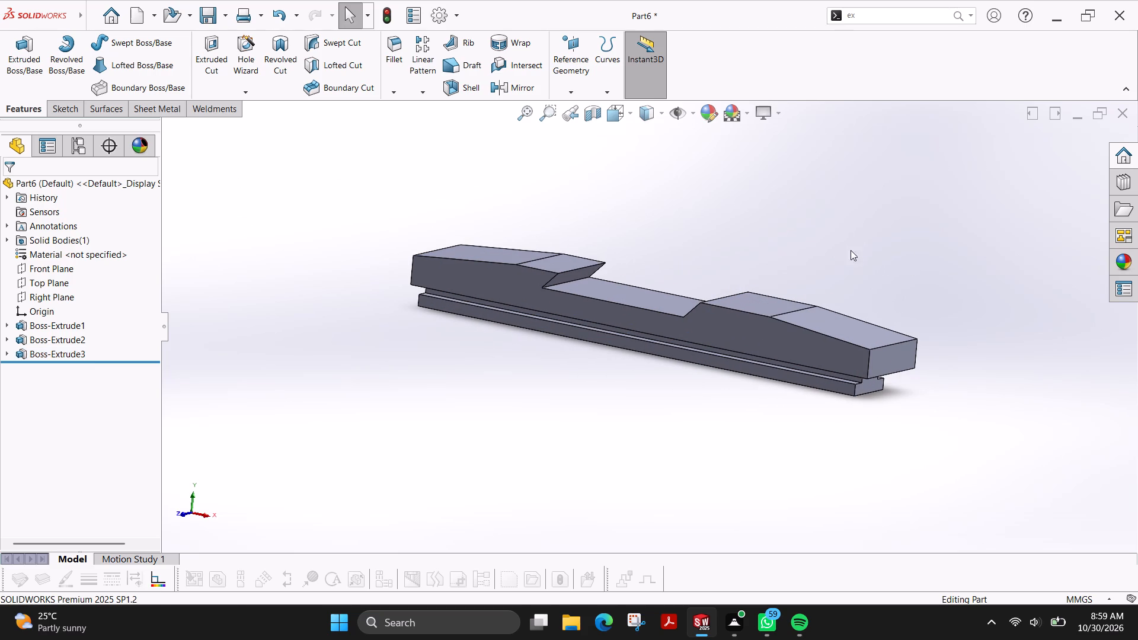
left_click(626, 117)
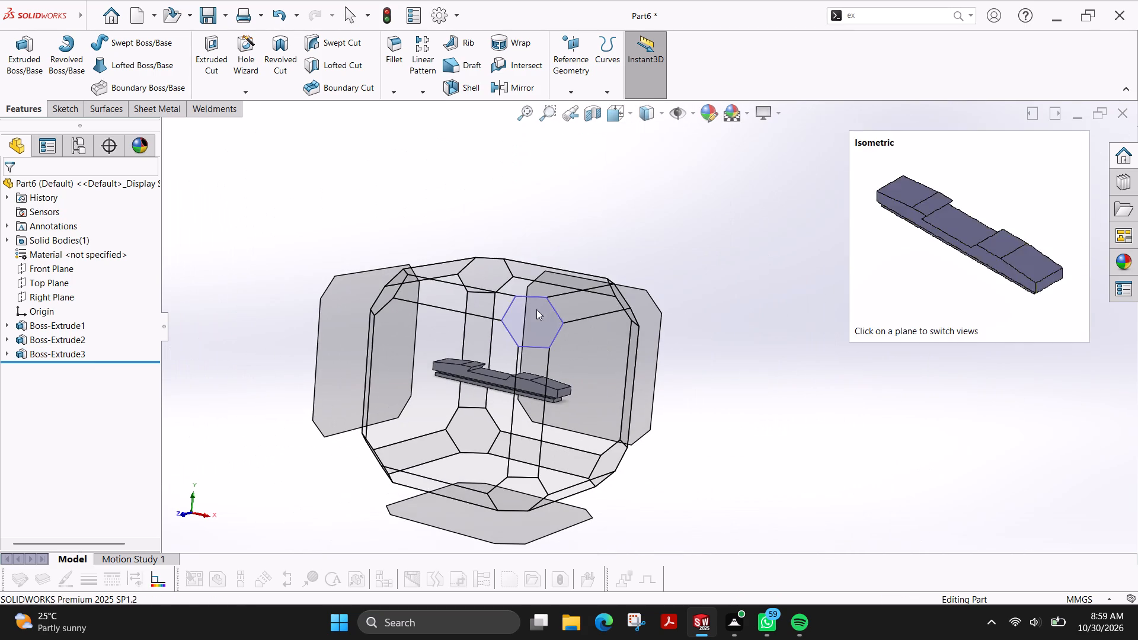
left_click(536, 309)
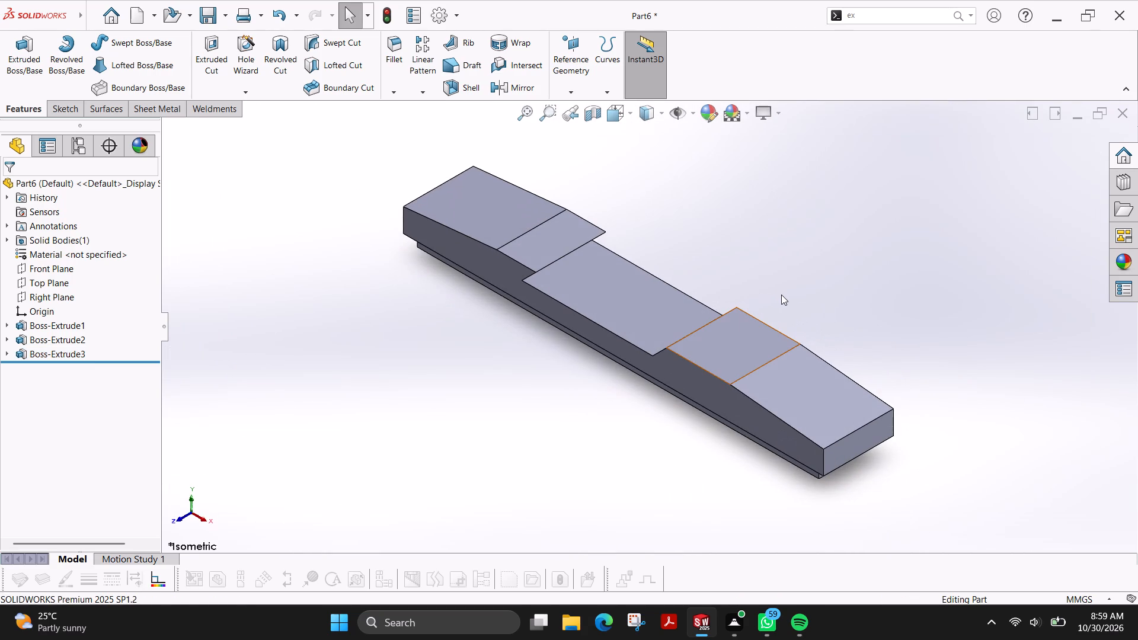
Save the part as fujiPart132 in the solidworks folder inside fuji drawing file on the Desktop.
key("ctrl+s")
left_click(145, 39)
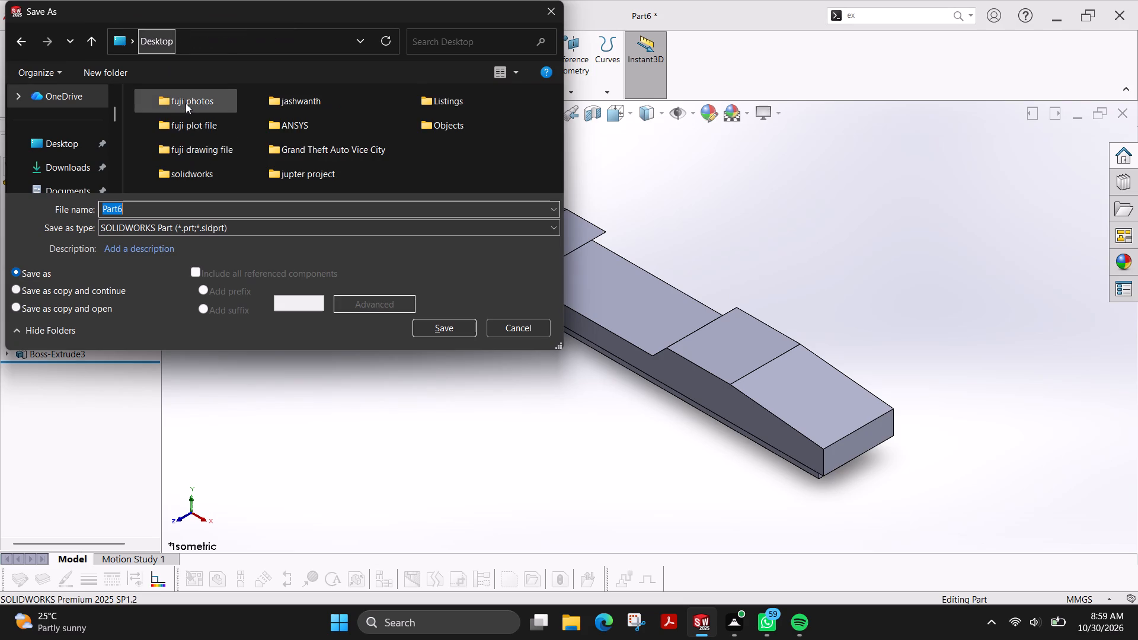
double_click(214, 147)
double_click(191, 114)
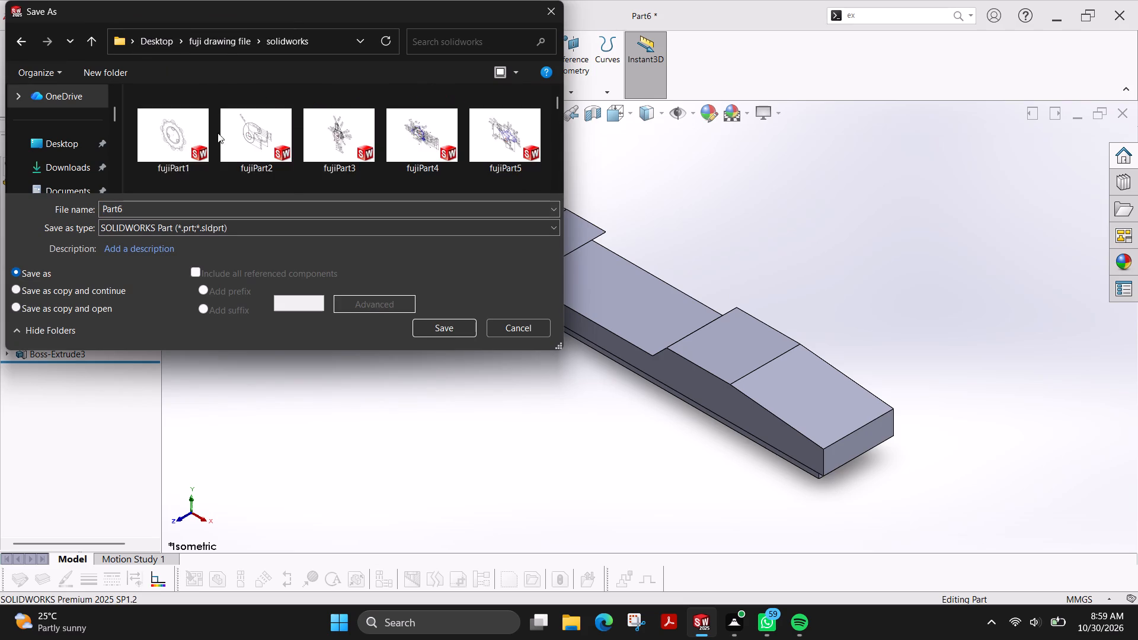
scroll(229, 140, "down", 20)
scroll(229, 140, "down", 20)
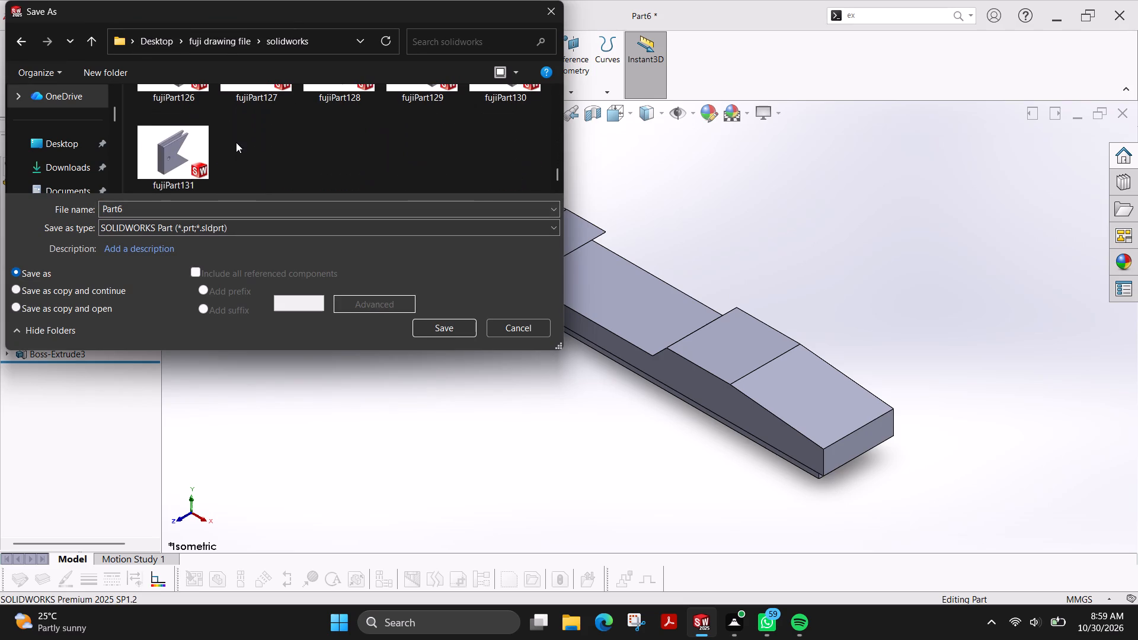
scroll(236, 142, "down", 4)
left_click(156, 202)
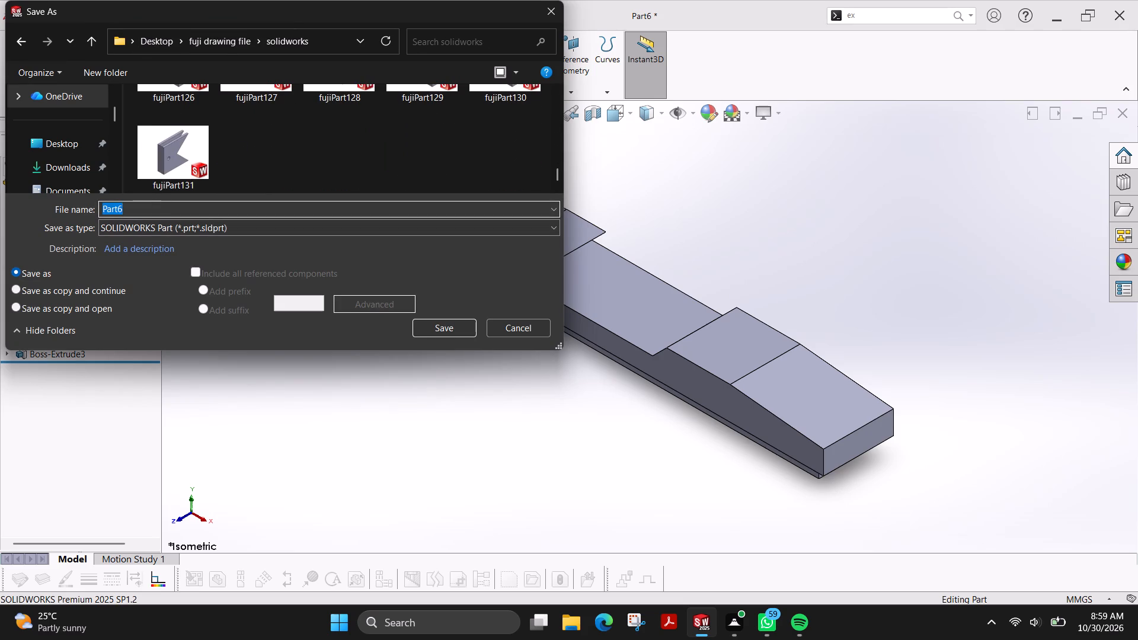
key("Right")
key("BackSpace")
type("132")
key("Left")
key("Left")
key("Left")
key("Left")
key("Left")
key("Left")
key("Left")
key("Left")
key("Left")
key("Left")
key("Left")
key("Left")
key("Left")
key("Left")
key("Left")
key("Left")
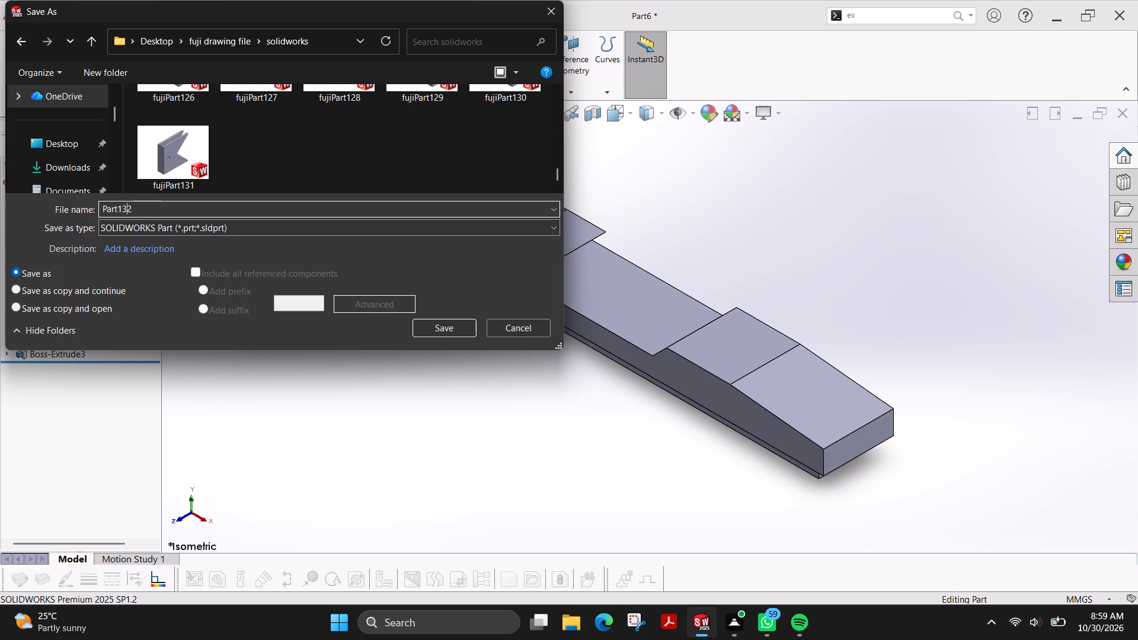
type("fuji")
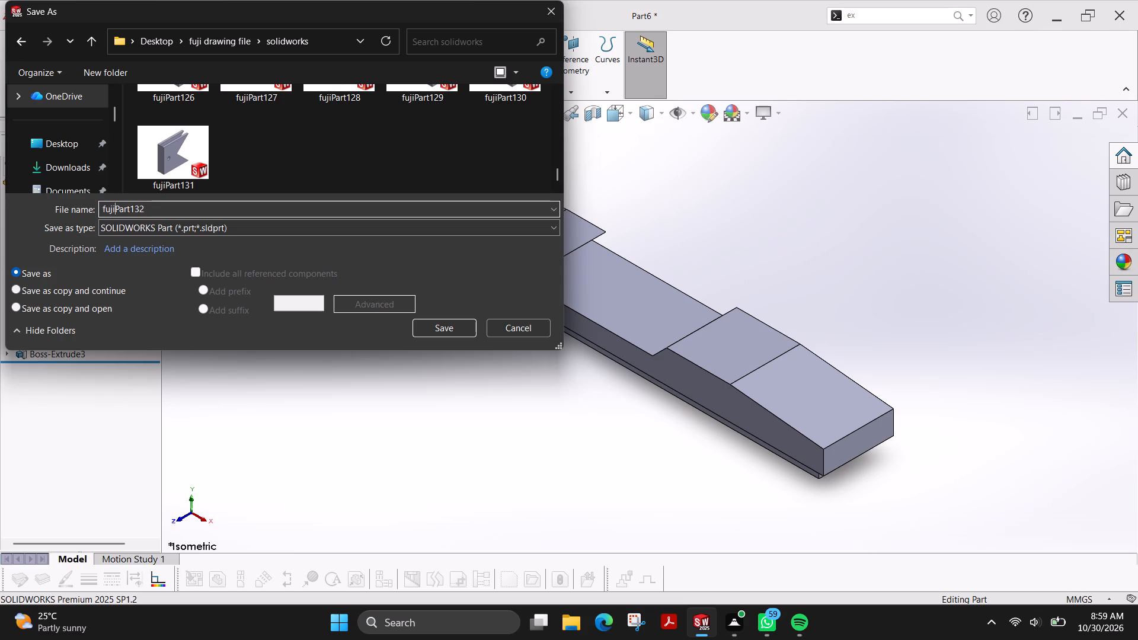
left_click(440, 327)
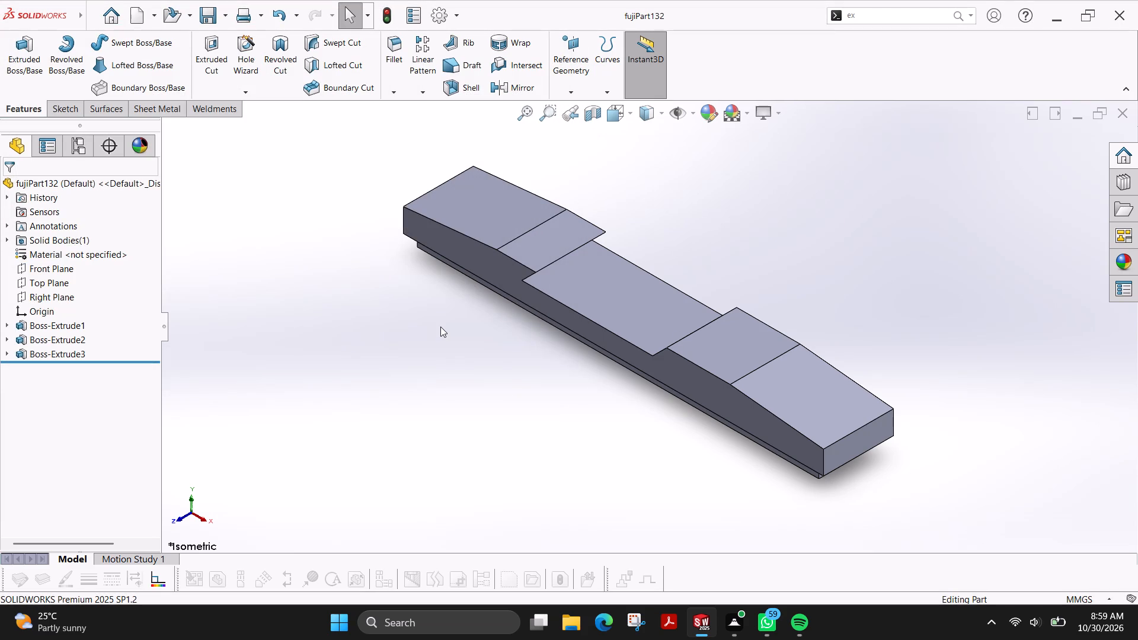
Save a PDF copy of fujiPart132 in the solid works folder inside fuji plot file on the Desktop.
left_click(154, 19)
left_click(241, 215)
left_click(148, 179)
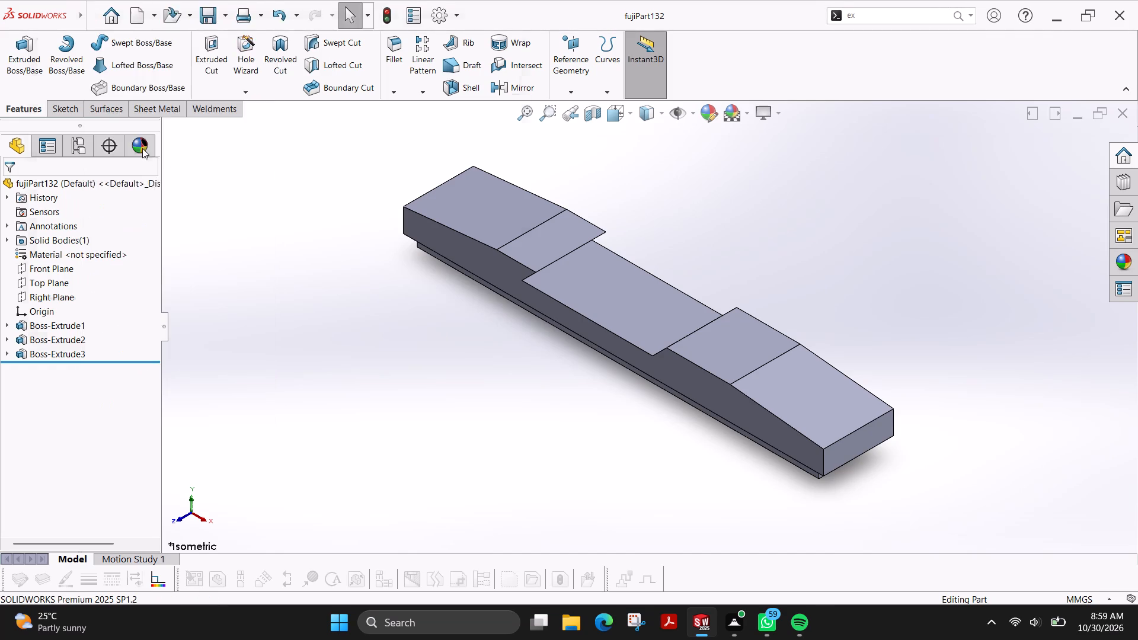
left_click(156, 44)
scroll(303, 121, "down", 5)
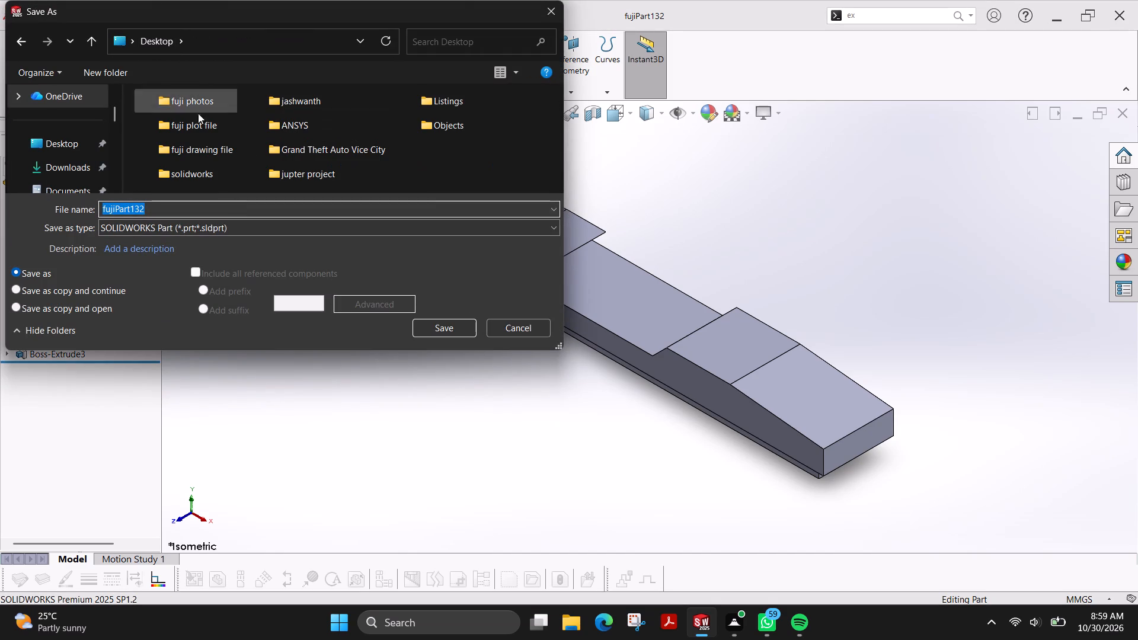
double_click(191, 124)
left_click(197, 106)
double_click(197, 116)
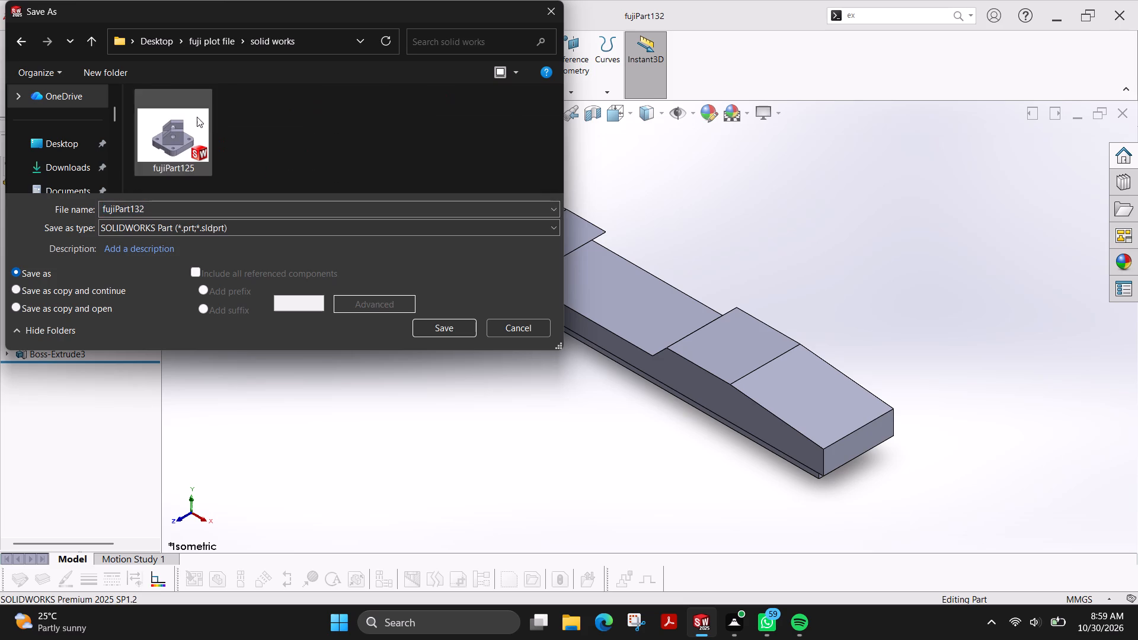
scroll(217, 125, "down", 2)
left_click(226, 225)
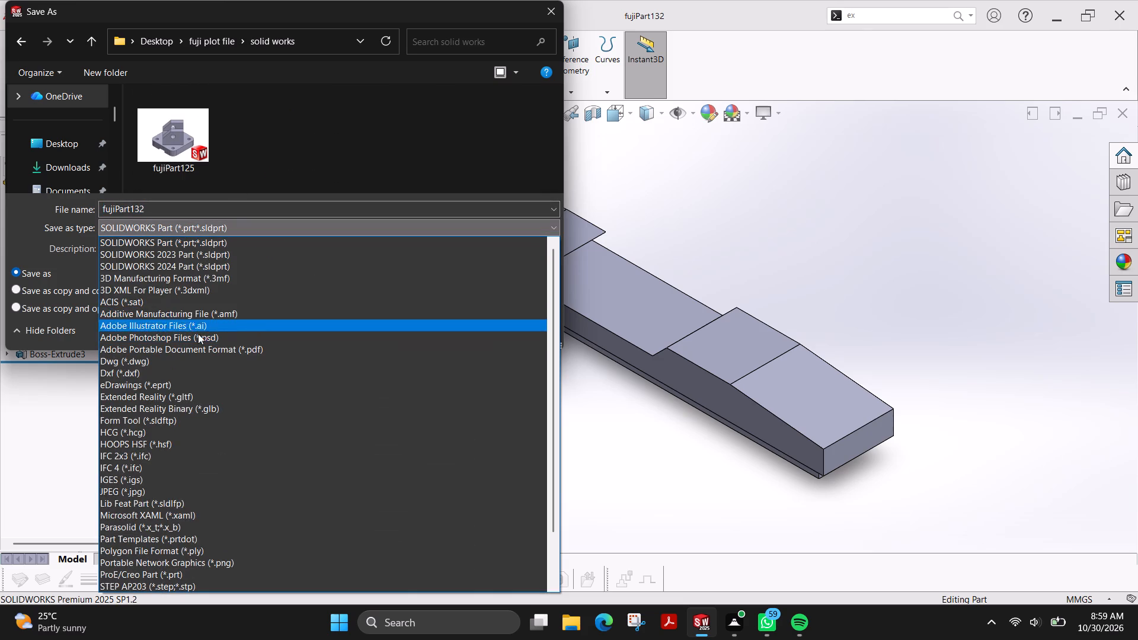
left_click(206, 346)
left_click(456, 351)
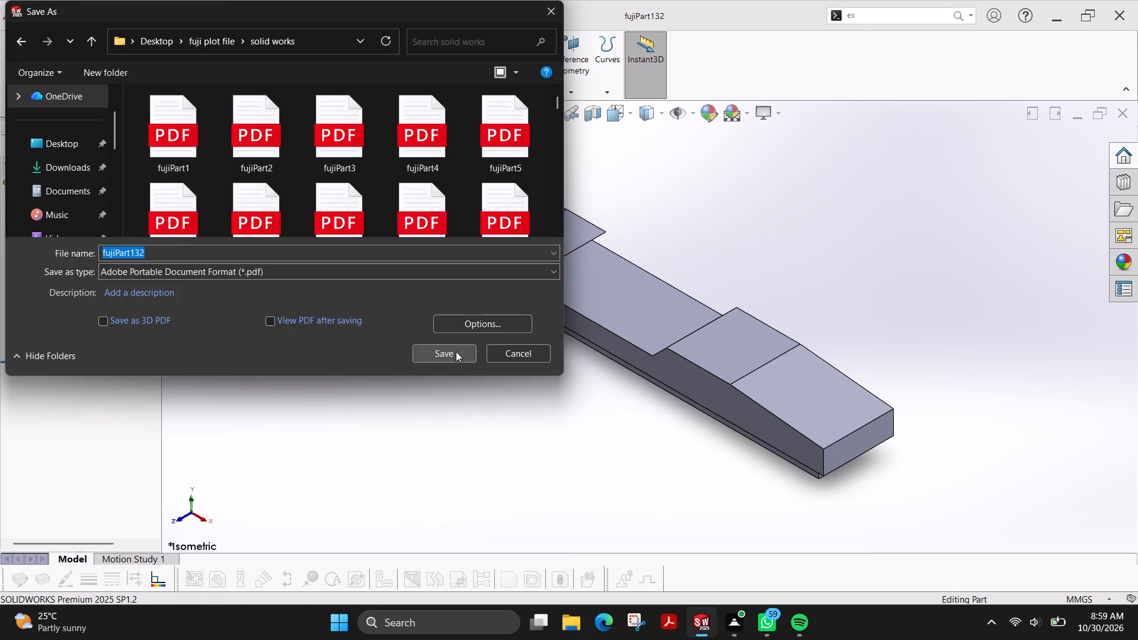